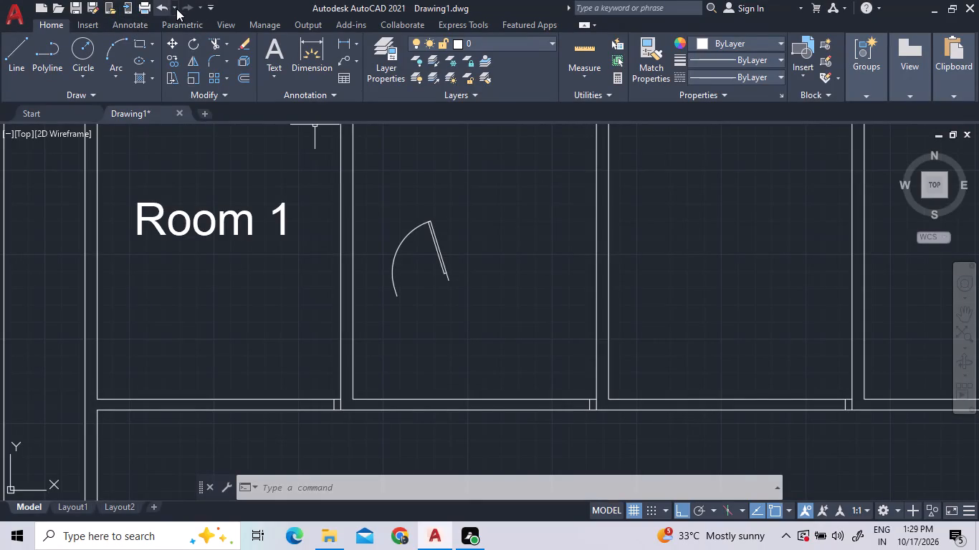
Move the tilted door out of the second north-row room by a picked displacement.
{"action": "left_click", "coordinate": [163, 9]}
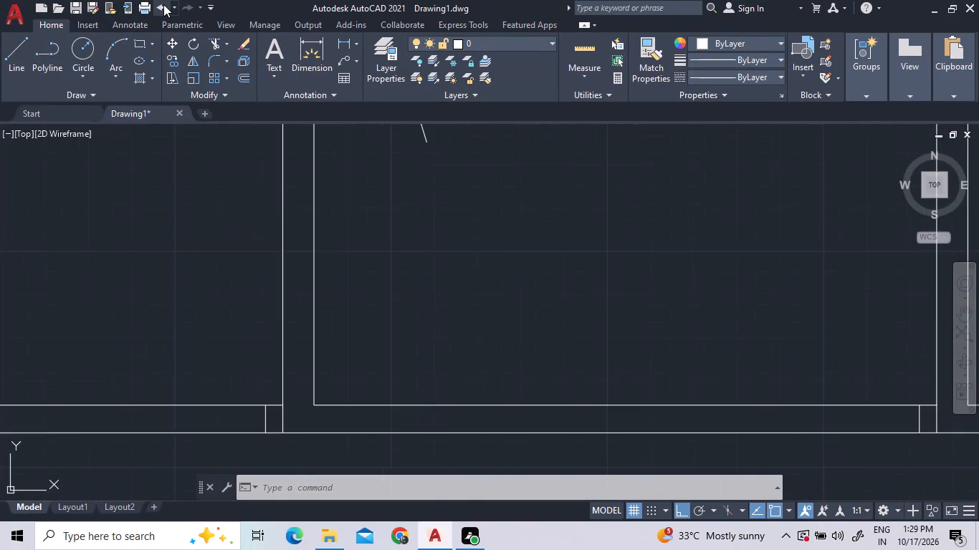
{"action": "scroll", "coordinate": [416, 367], "scroll_direction": "down", "scroll_amount": 2}
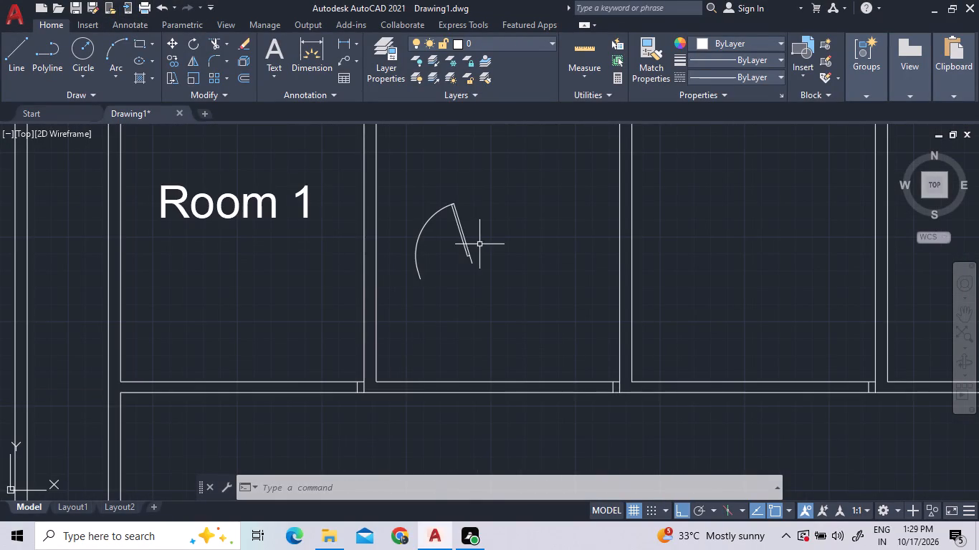
{"action": "double_click", "coordinate": [474, 296]}
{"action": "double_click", "coordinate": [446, 228]}
{"action": "right_click", "coordinate": [446, 228]}
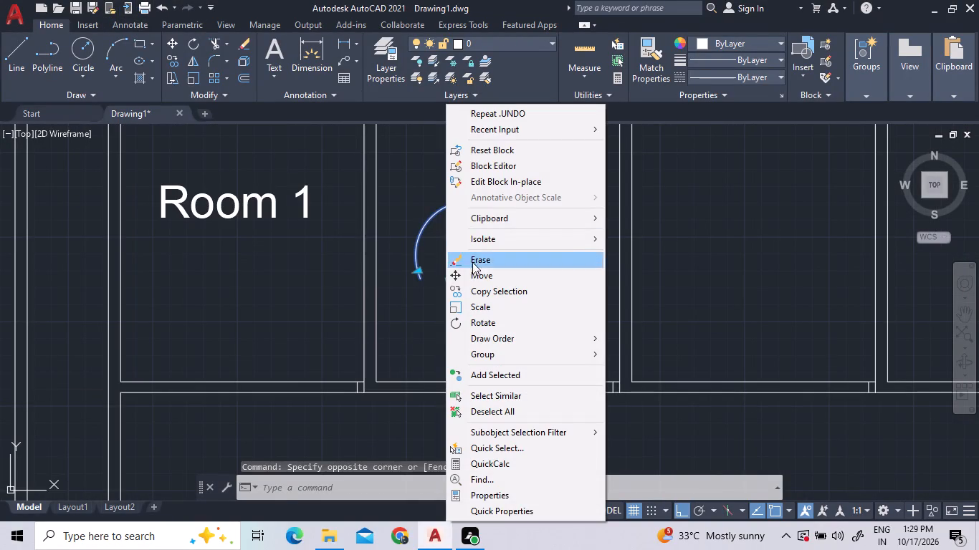
{"action": "left_click", "coordinate": [492, 269]}
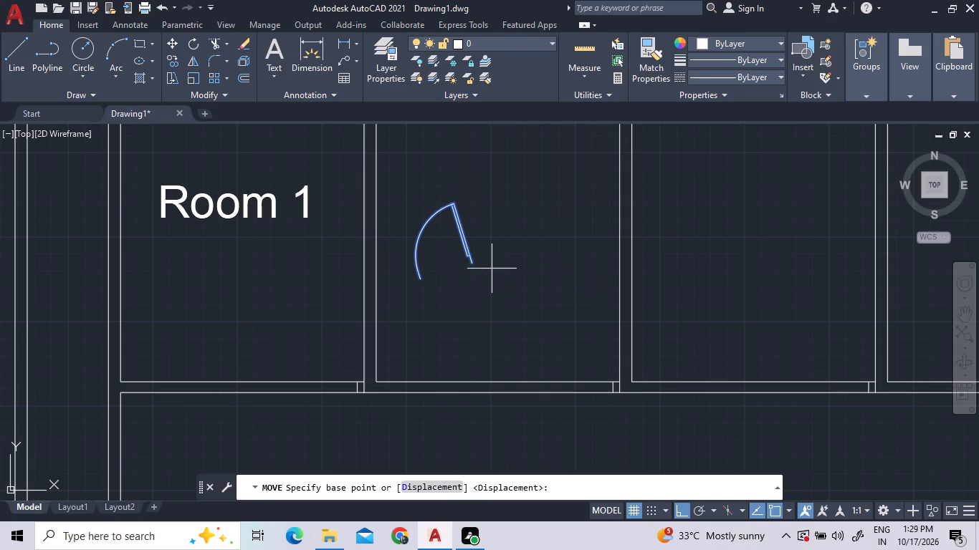
{"action": "right_click", "coordinate": [484, 268]}
{"action": "double_click", "coordinate": [490, 277]}
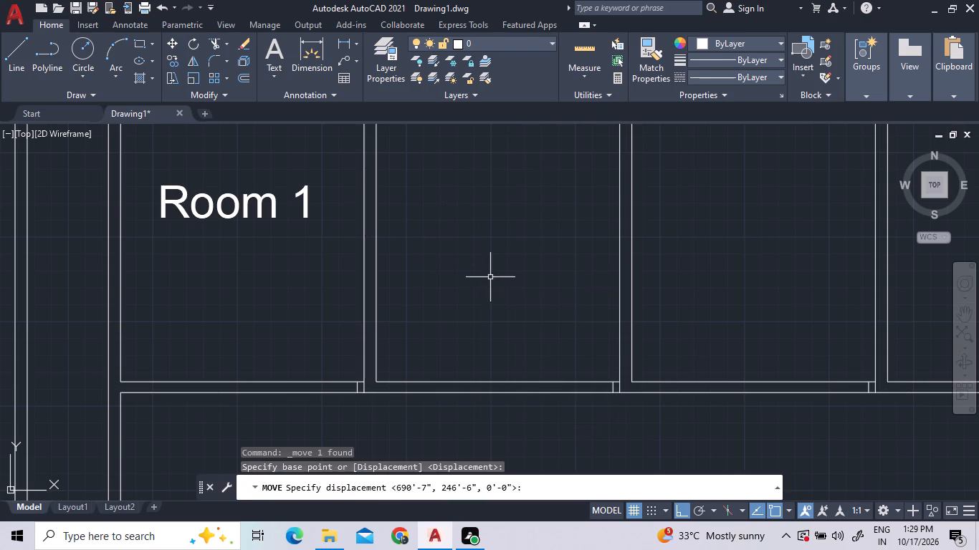
{"action": "right_click", "coordinate": [460, 249]}
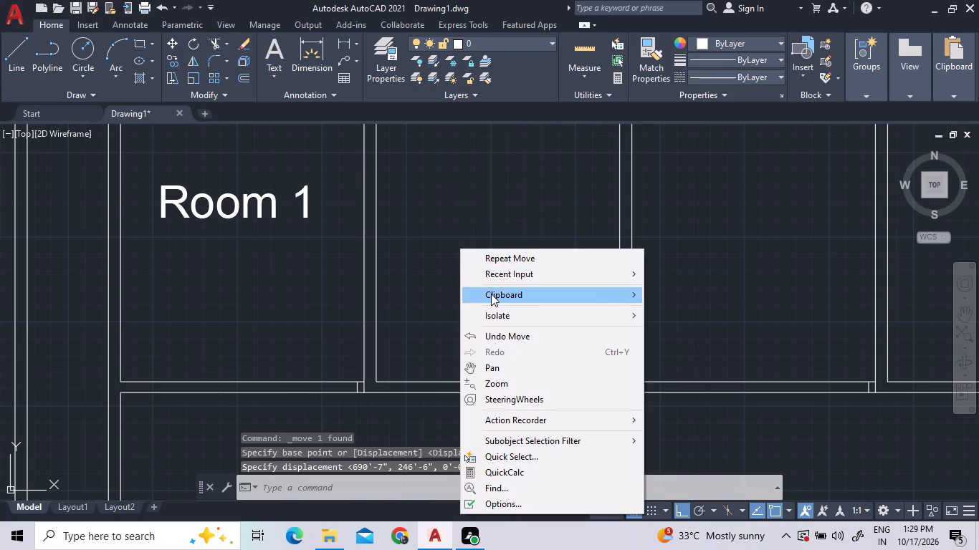
{"action": "left_click", "coordinate": [515, 223]}
{"action": "scroll", "coordinate": [517, 238], "scroll_direction": "down", "scroll_amount": 2}
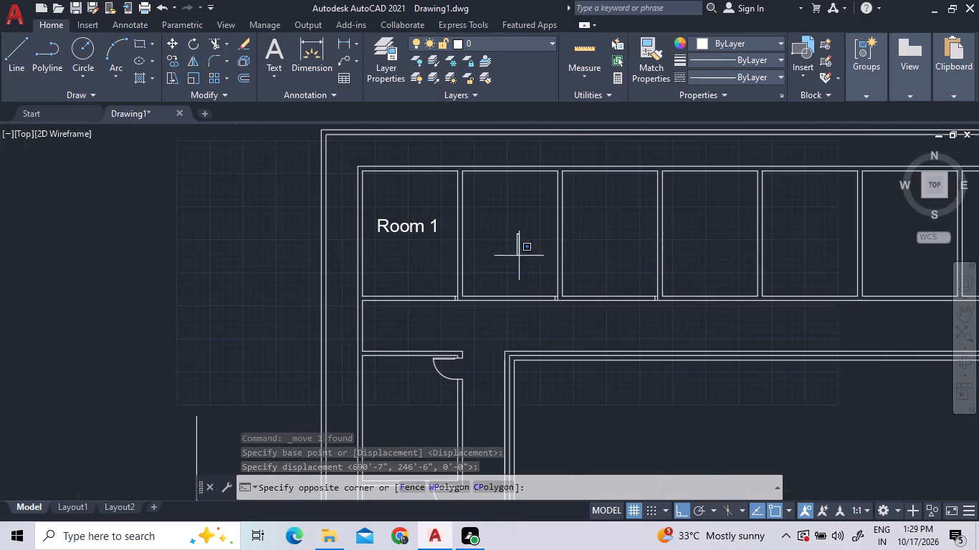
{"action": "double_click", "coordinate": [509, 247]}
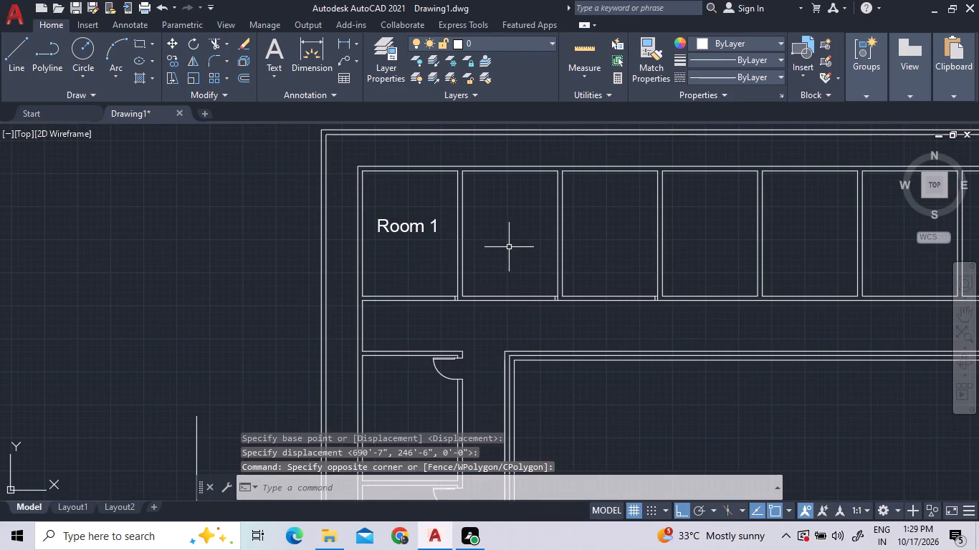
Copy the door of the west-side room just south of the corridor about 22'-9" straight north into Room 1.
{"action": "left_click", "coordinate": [441, 373]}
{"action": "right_click", "coordinate": [441, 370]}
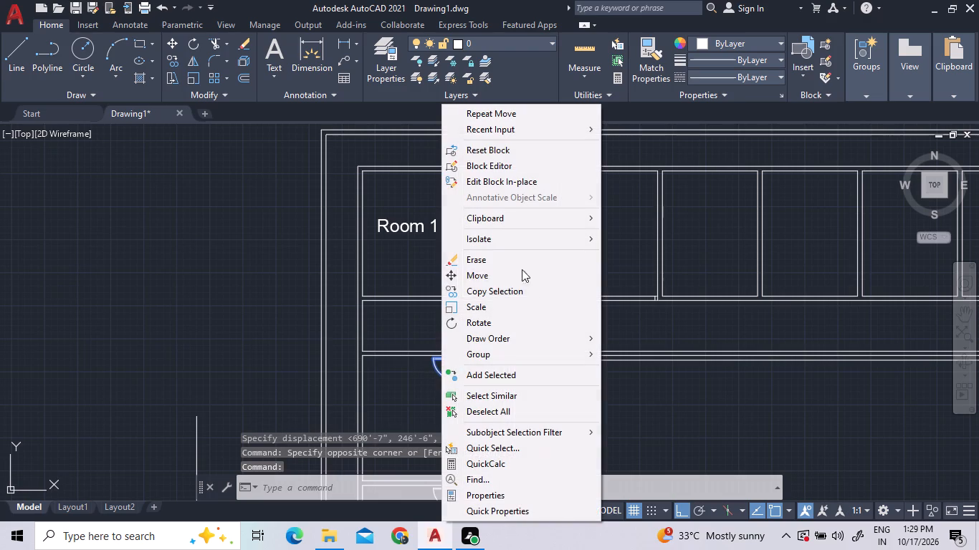
{"action": "left_click", "coordinate": [505, 290]}
{"action": "left_click", "coordinate": [442, 395]}
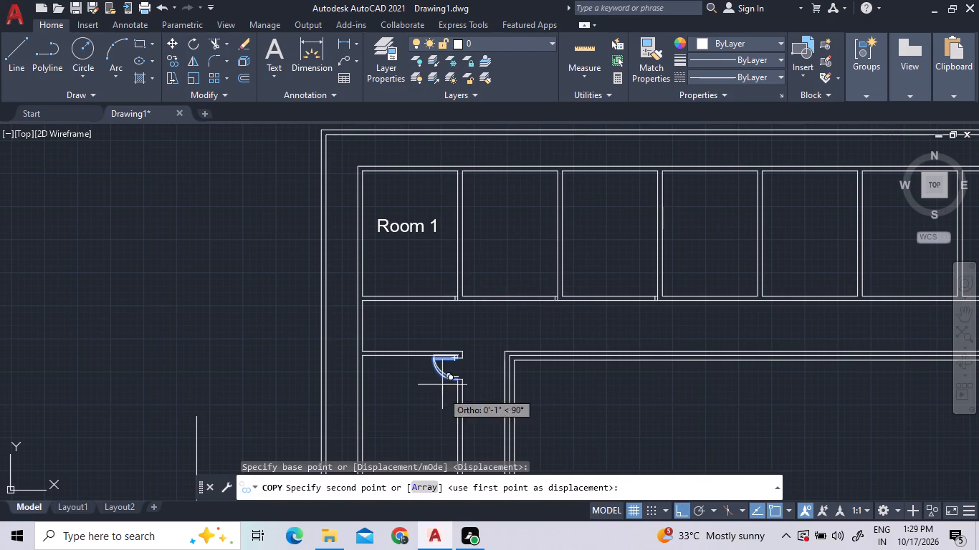
{"action": "left_click", "coordinate": [526, 250]}
{"action": "right_click", "coordinate": [524, 249]}
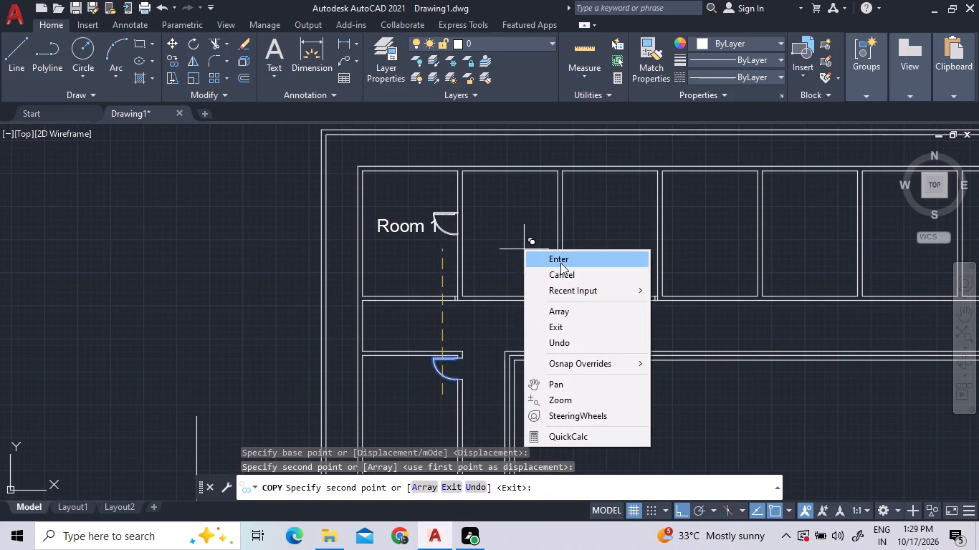
{"action": "left_click", "coordinate": [560, 263]}
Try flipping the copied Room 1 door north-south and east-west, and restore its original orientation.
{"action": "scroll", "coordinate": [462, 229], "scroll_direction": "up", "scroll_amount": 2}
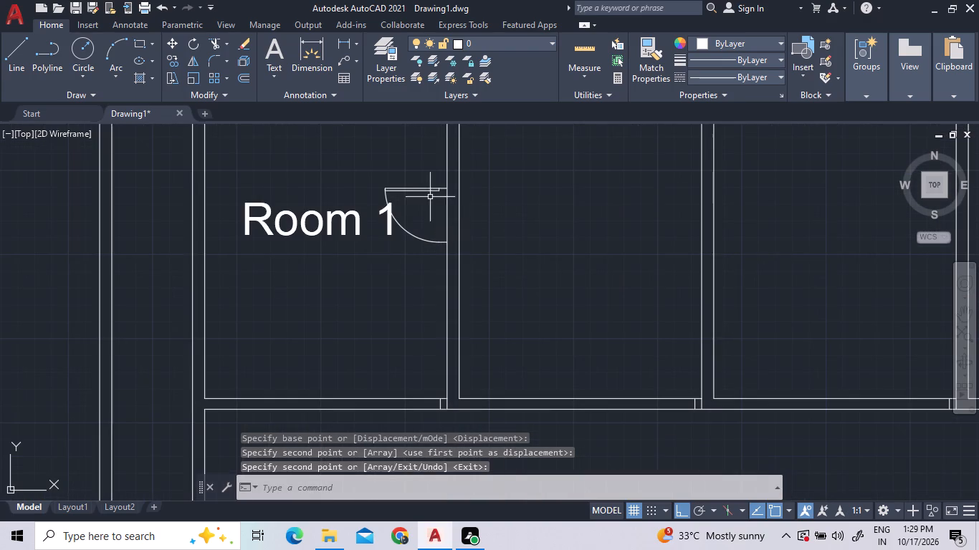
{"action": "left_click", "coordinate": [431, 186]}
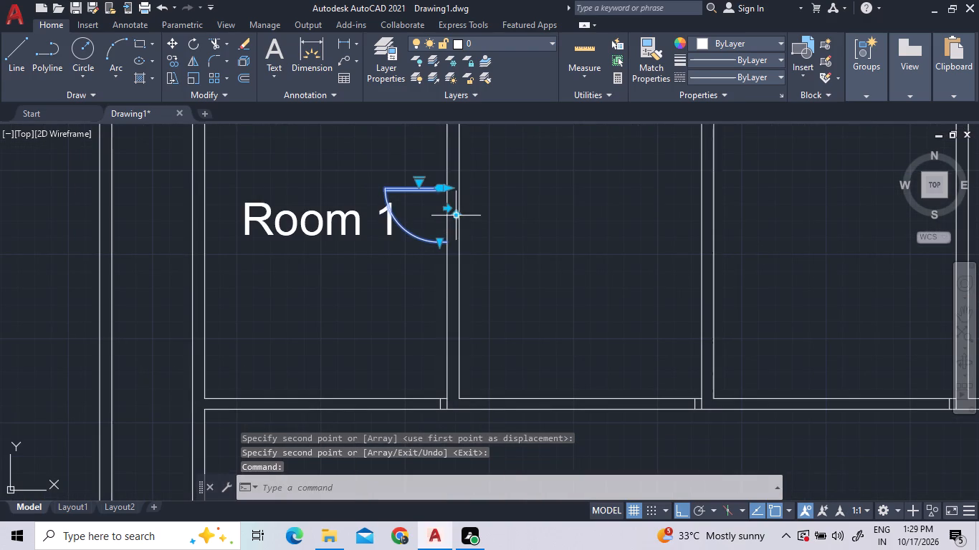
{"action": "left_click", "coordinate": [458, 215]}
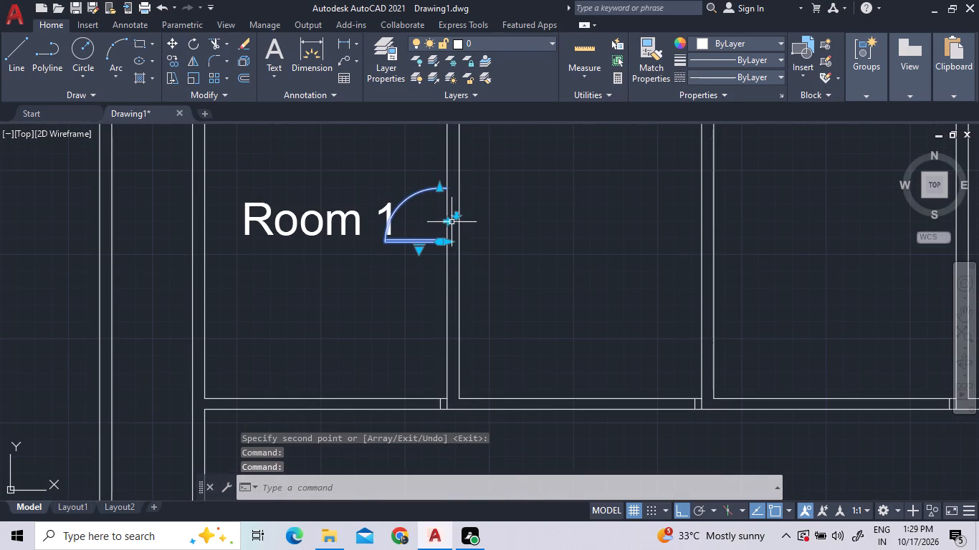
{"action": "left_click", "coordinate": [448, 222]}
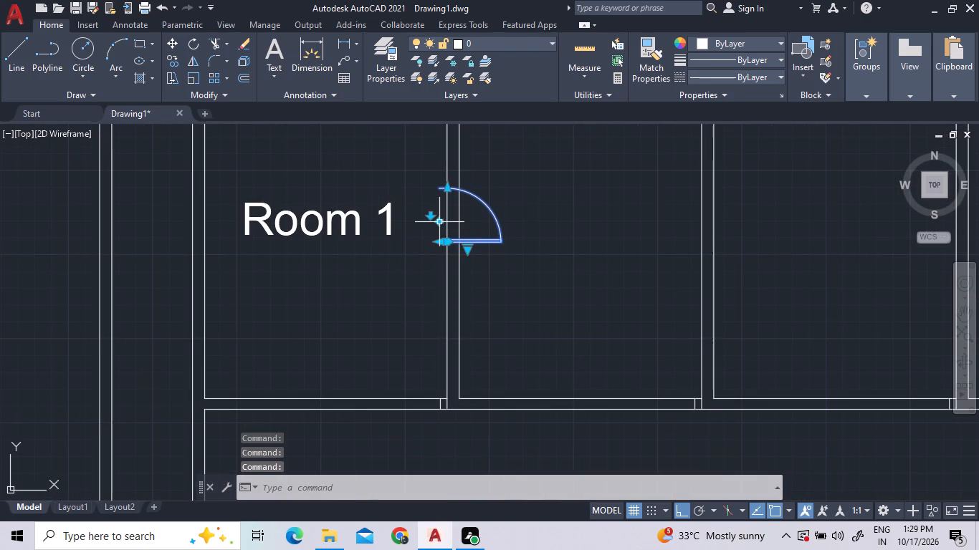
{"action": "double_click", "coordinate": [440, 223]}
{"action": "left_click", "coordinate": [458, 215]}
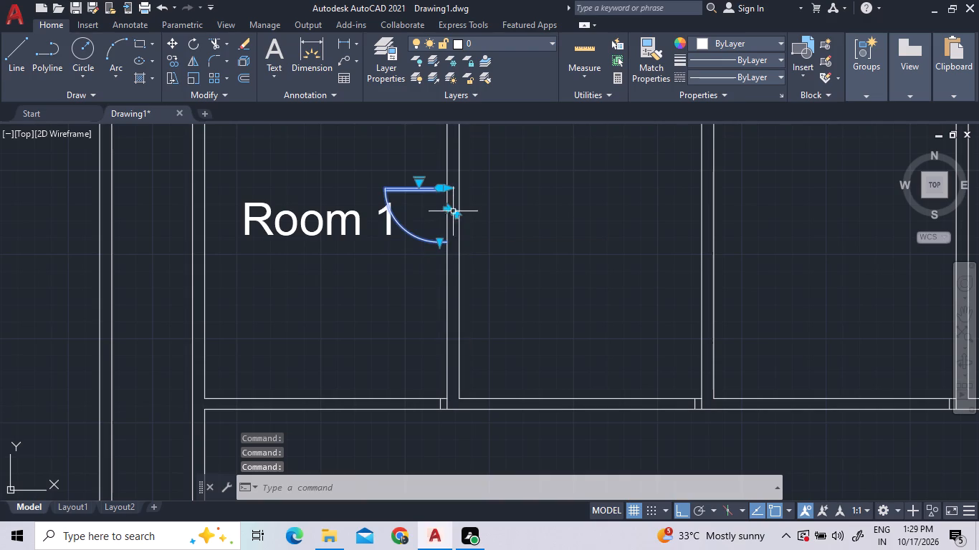
Rotate the copied Room 1 door 270° about its hinge-side end on the east wall.
{"action": "right_click", "coordinate": [497, 239]}
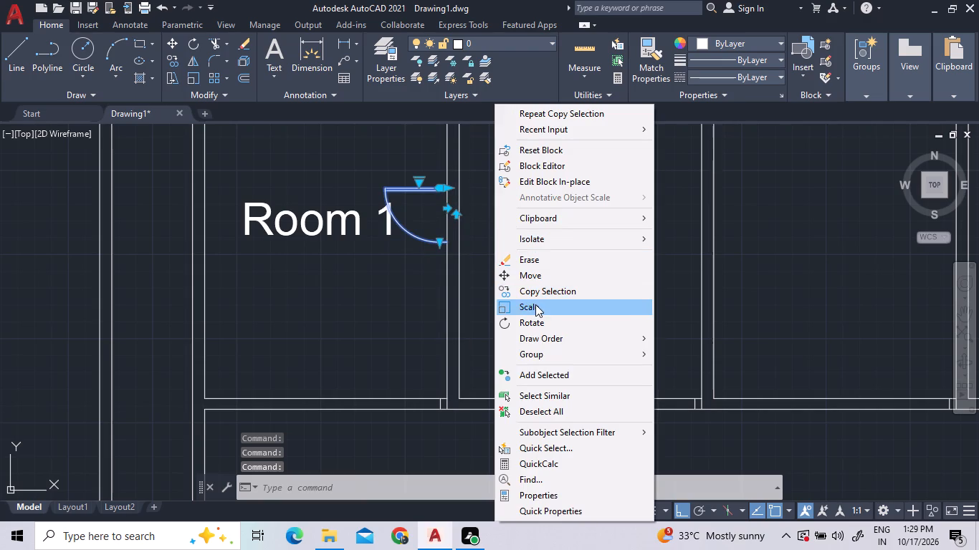
{"action": "left_click", "coordinate": [536, 319]}
{"action": "double_click", "coordinate": [446, 193]}
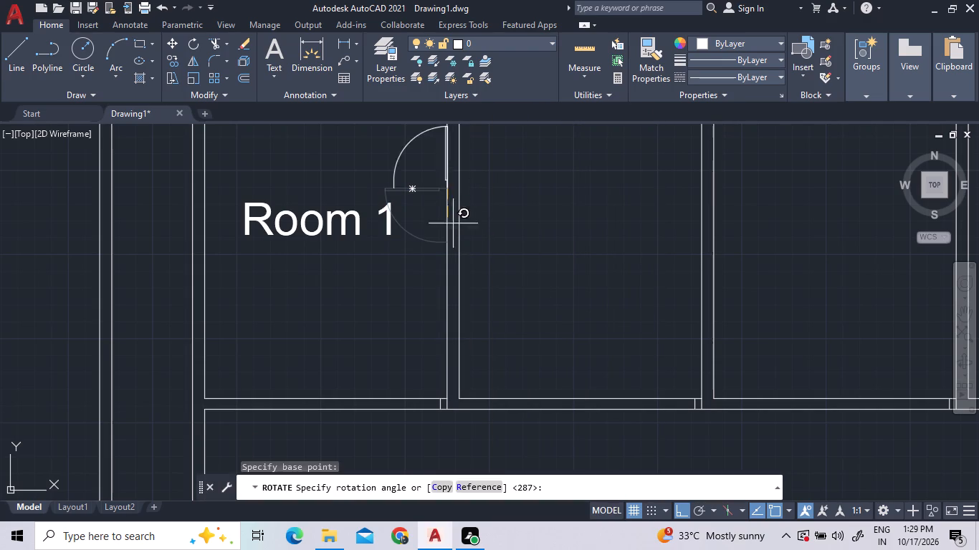
{"action": "double_click", "coordinate": [492, 454]}
Move the rotated door so its hinge-side end sits on the inner end of Room 1's jamb line in the south wall.
{"action": "scroll", "coordinate": [485, 342], "scroll_direction": "down", "scroll_amount": 1}
{"action": "scroll", "coordinate": [437, 237], "scroll_direction": "up", "scroll_amount": 1}
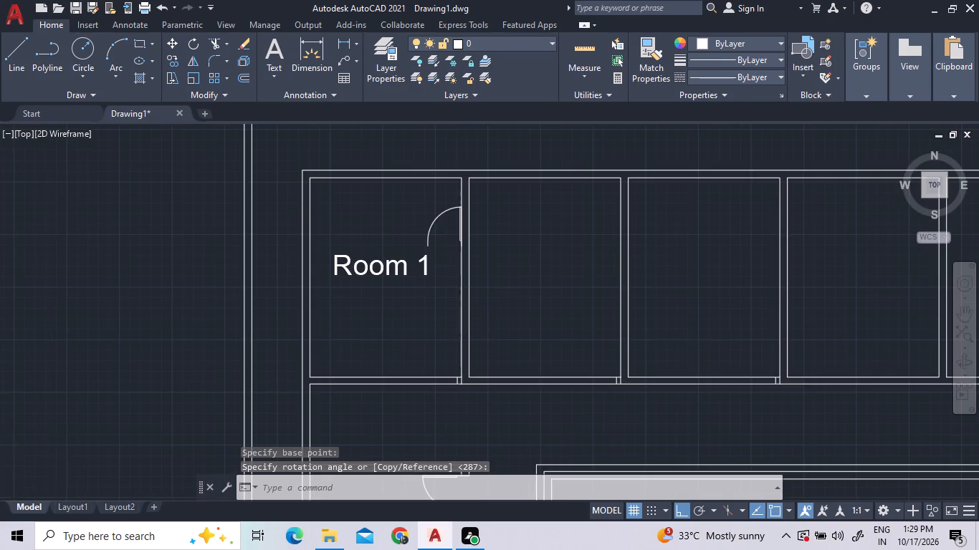
{"action": "scroll", "coordinate": [437, 237], "scroll_direction": "up", "scroll_amount": 2}
{"action": "left_click", "coordinate": [449, 232]}
{"action": "double_click", "coordinate": [373, 169]}
{"action": "right_click", "coordinate": [373, 173]}
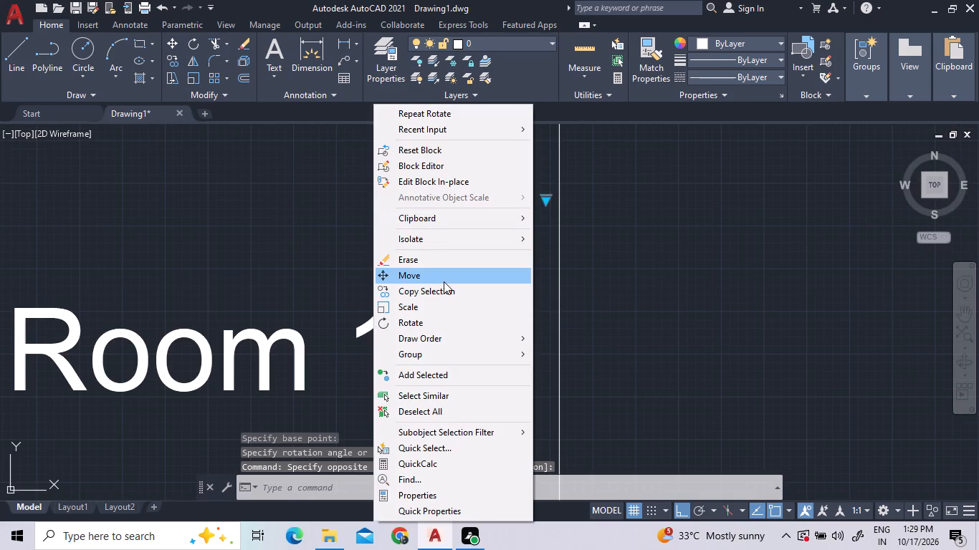
{"action": "left_click", "coordinate": [444, 281]}
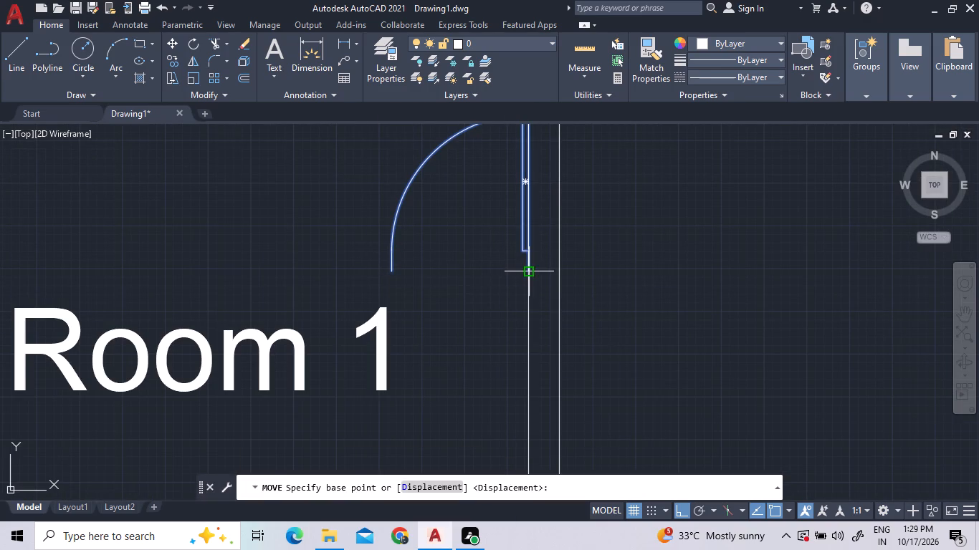
{"action": "left_click", "coordinate": [530, 267]}
{"action": "scroll", "coordinate": [471, 249], "scroll_direction": "down", "scroll_amount": 3}
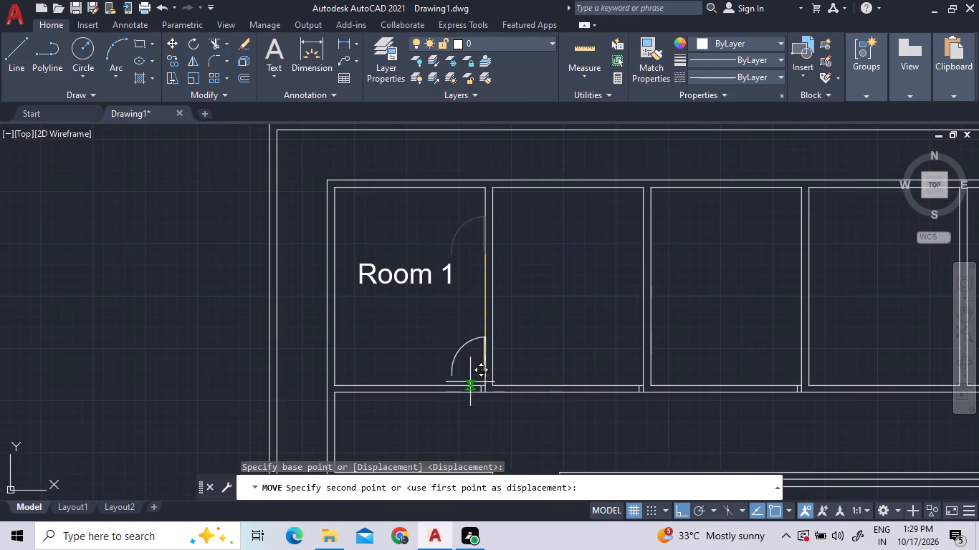
{"action": "scroll", "coordinate": [462, 400], "scroll_direction": "up", "scroll_amount": 3}
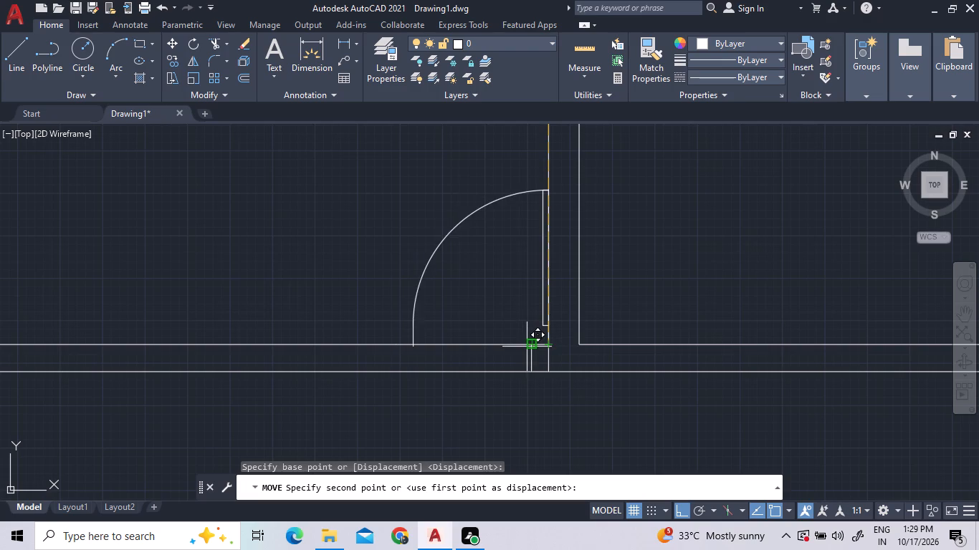
{"action": "scroll", "coordinate": [527, 347], "scroll_direction": "up", "scroll_amount": 4}
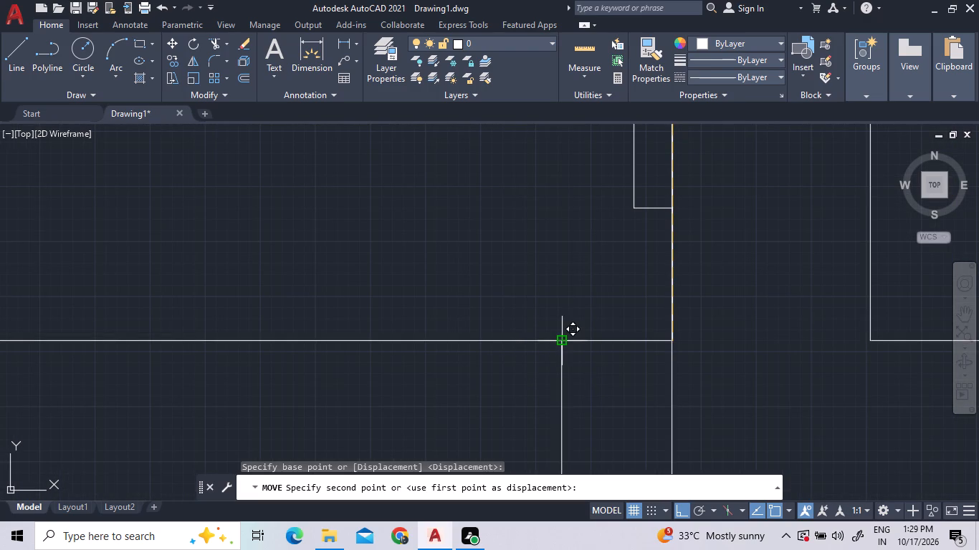
{"action": "triple_click", "coordinate": [565, 342]}
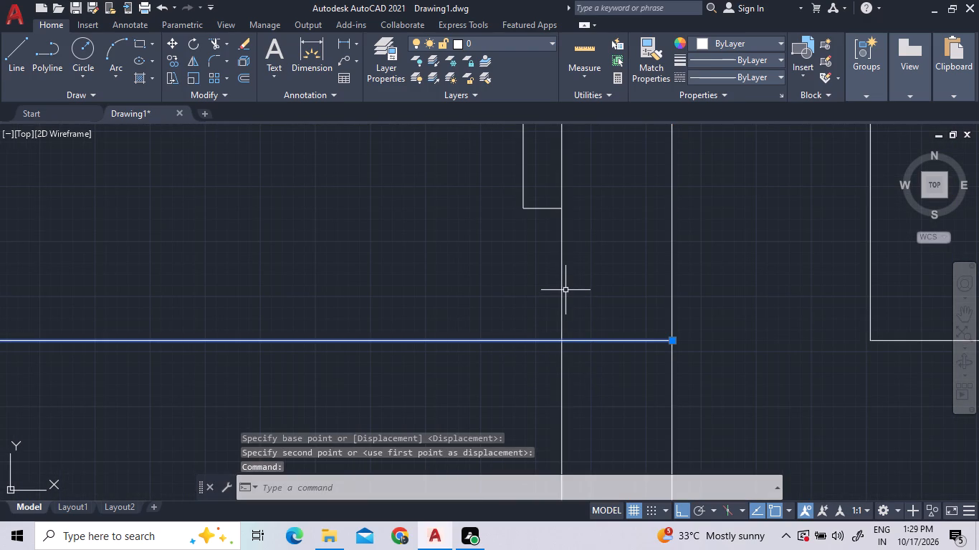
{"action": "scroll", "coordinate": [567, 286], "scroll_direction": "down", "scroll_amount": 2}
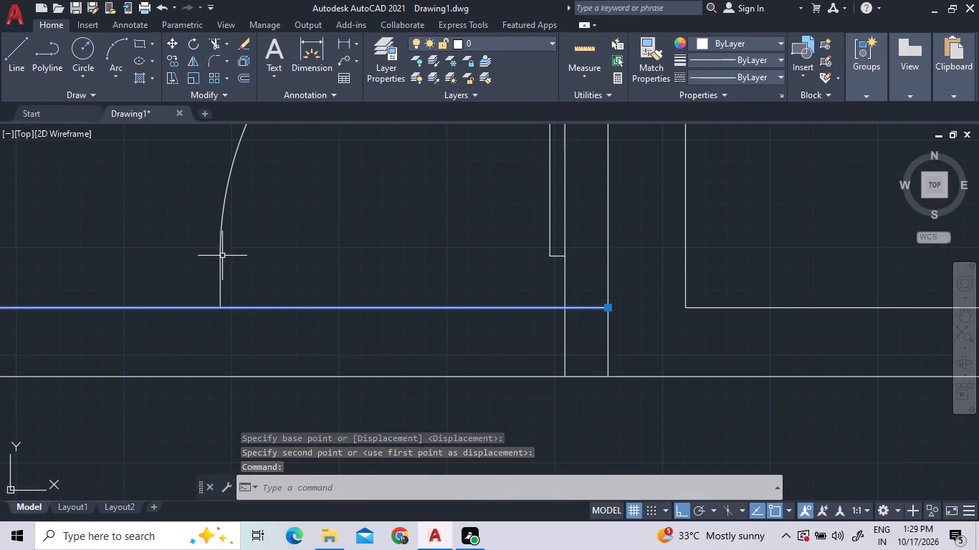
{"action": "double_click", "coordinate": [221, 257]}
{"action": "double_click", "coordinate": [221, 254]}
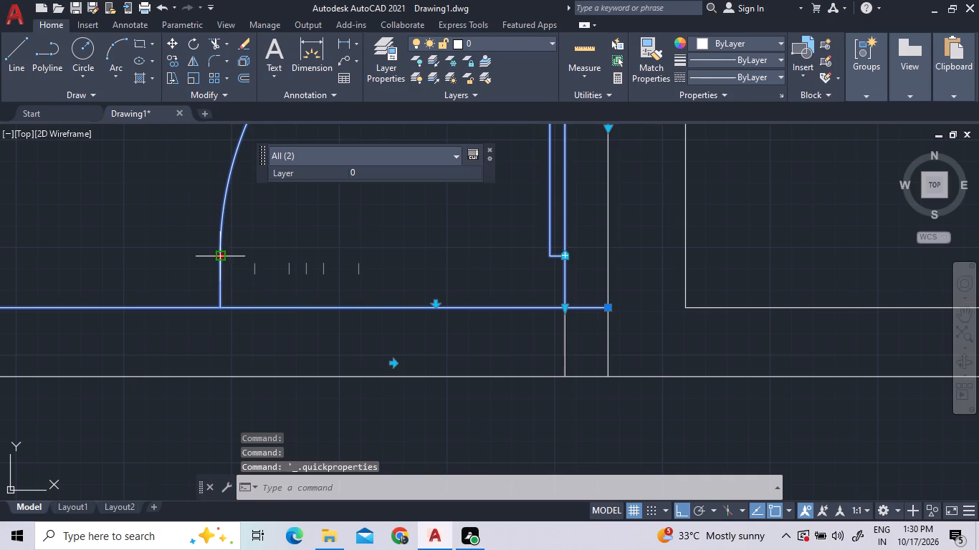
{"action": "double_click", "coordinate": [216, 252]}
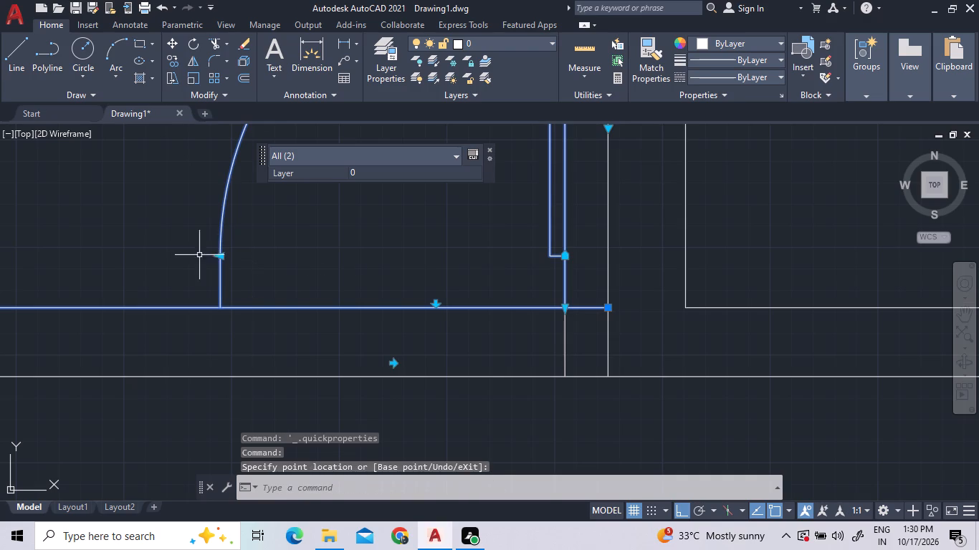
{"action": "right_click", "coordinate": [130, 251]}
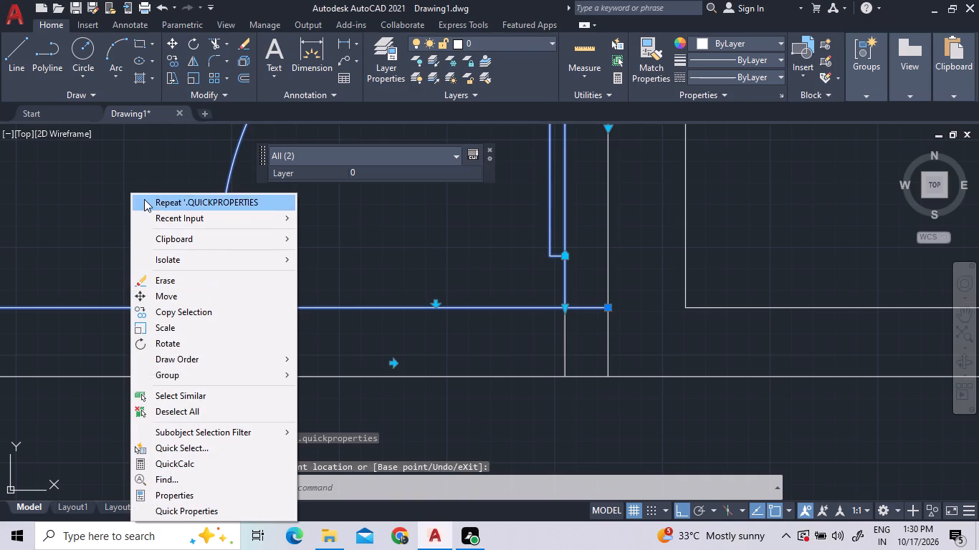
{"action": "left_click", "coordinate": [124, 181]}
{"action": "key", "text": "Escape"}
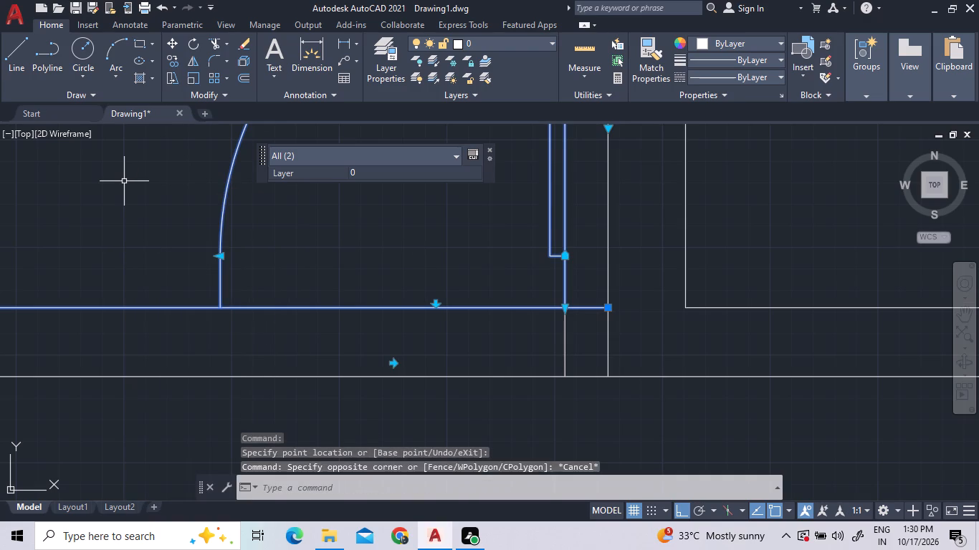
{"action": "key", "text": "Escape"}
Copy Room 1's door by its hinge-side end to the inner end of the next room's jamb line to the east.
{"action": "scroll", "coordinate": [286, 317], "scroll_direction": "down", "scroll_amount": 3}
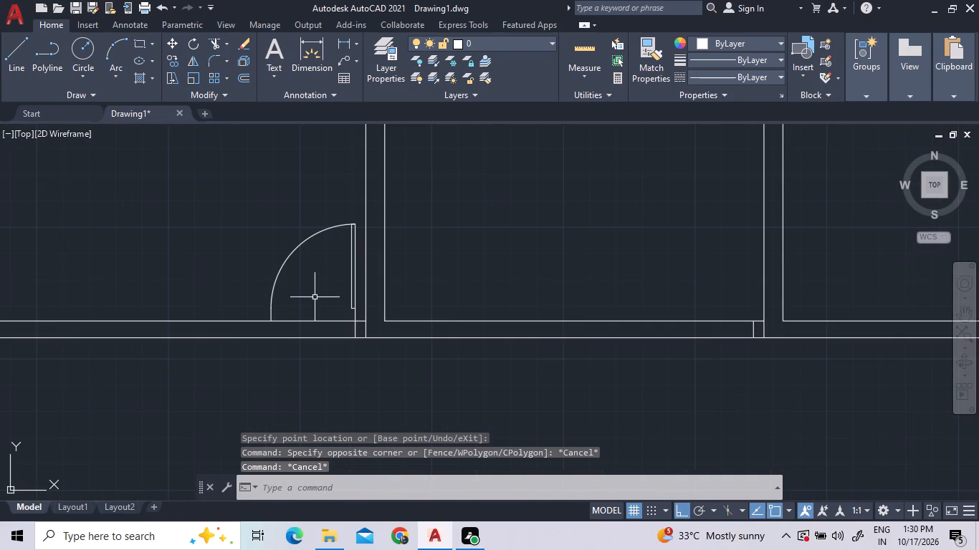
{"action": "left_click", "coordinate": [302, 295]}
{"action": "left_click", "coordinate": [243, 249]}
{"action": "right_click", "coordinate": [243, 249]}
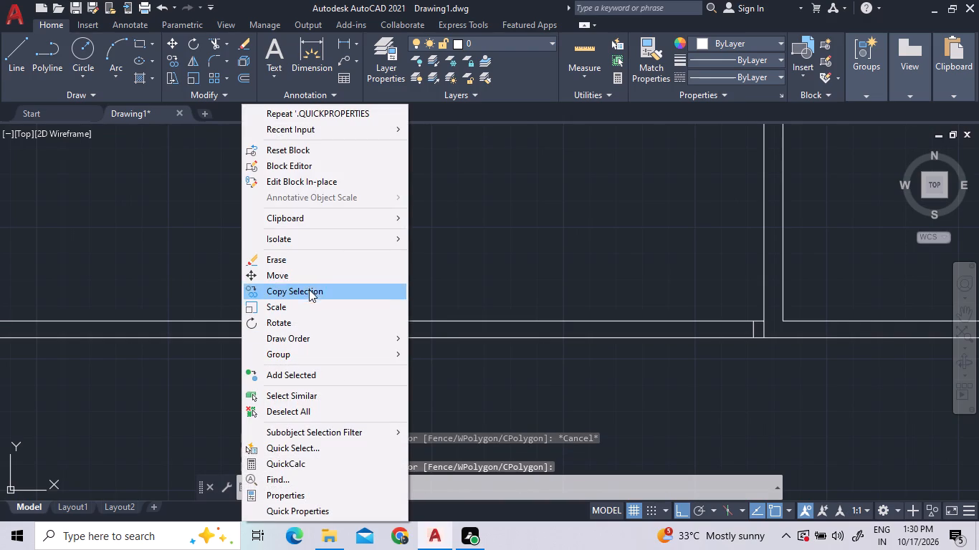
{"action": "left_click", "coordinate": [311, 291]}
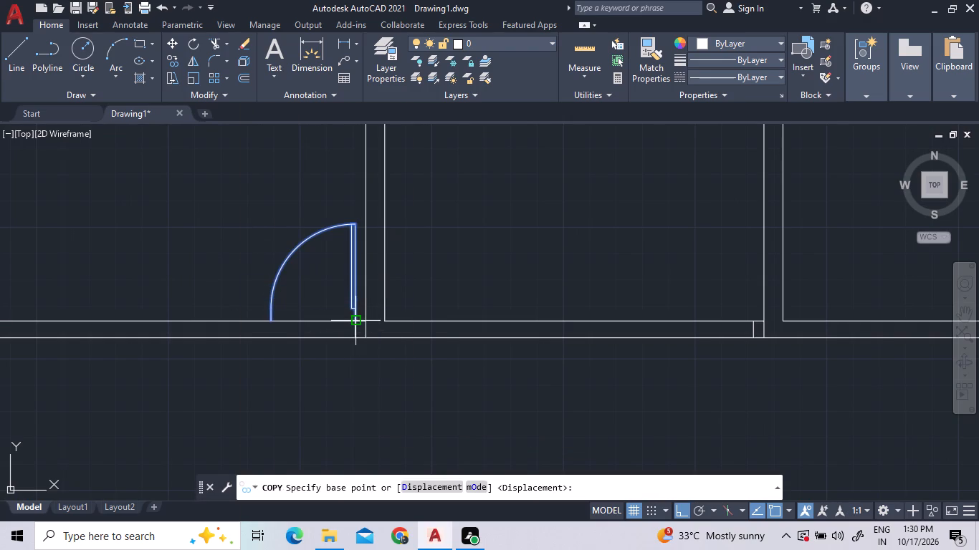
{"action": "double_click", "coordinate": [353, 322]}
{"action": "scroll", "coordinate": [759, 322], "scroll_direction": "up", "scroll_amount": 2}
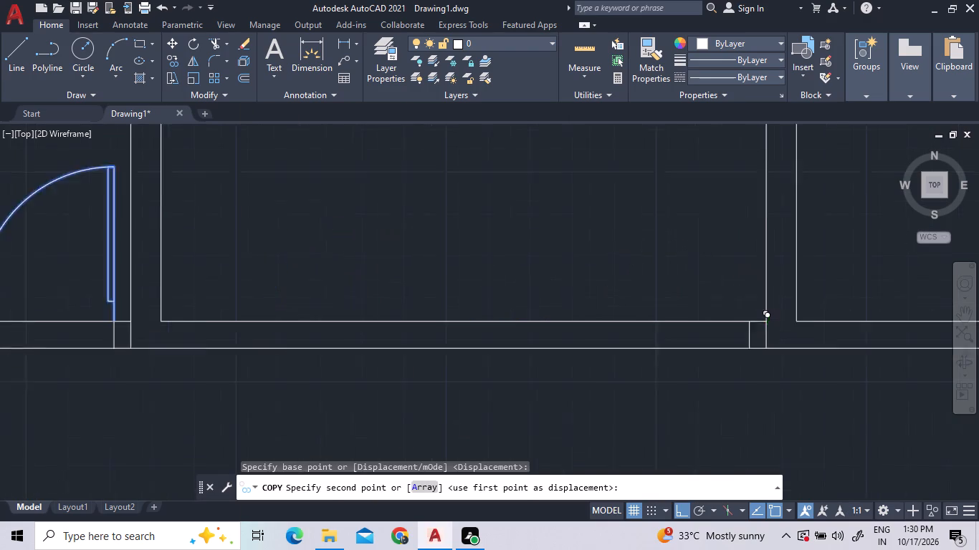
{"action": "double_click", "coordinate": [745, 326]}
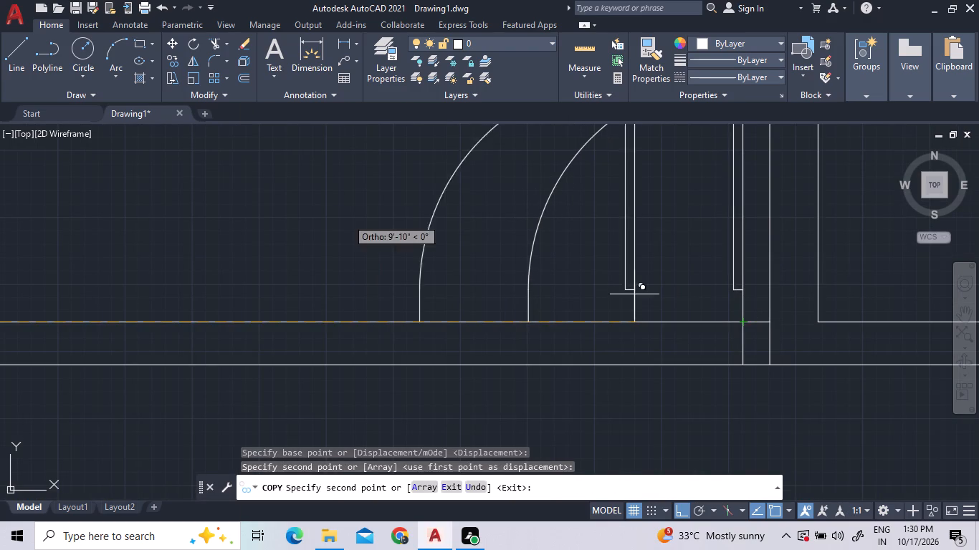
Place another copy of the door at the inner end of the jamb line in the third north-row room.
{"action": "scroll", "coordinate": [322, 249], "scroll_direction": "down", "scroll_amount": 4}
{"action": "scroll", "coordinate": [521, 251], "scroll_direction": "up", "scroll_amount": 1}
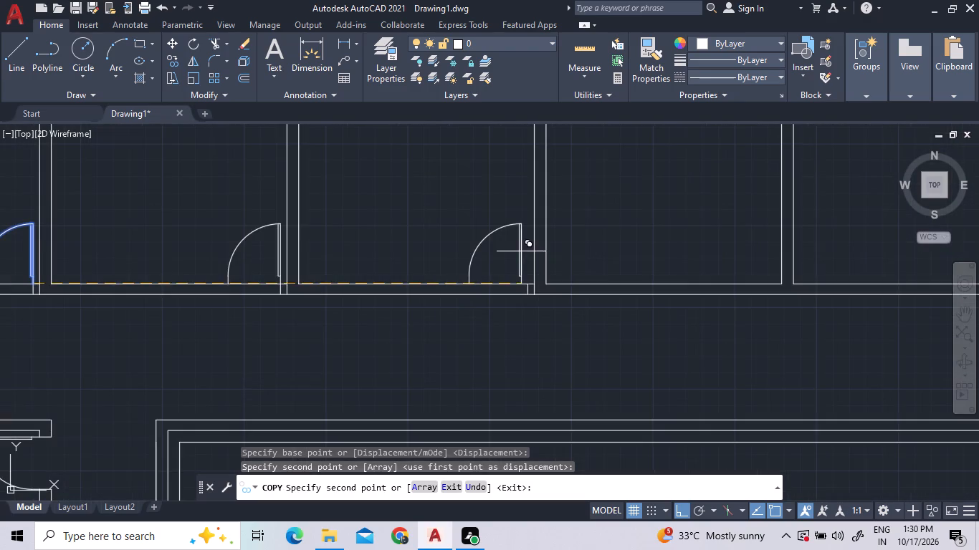
{"action": "scroll", "coordinate": [521, 251], "scroll_direction": "up", "scroll_amount": 2}
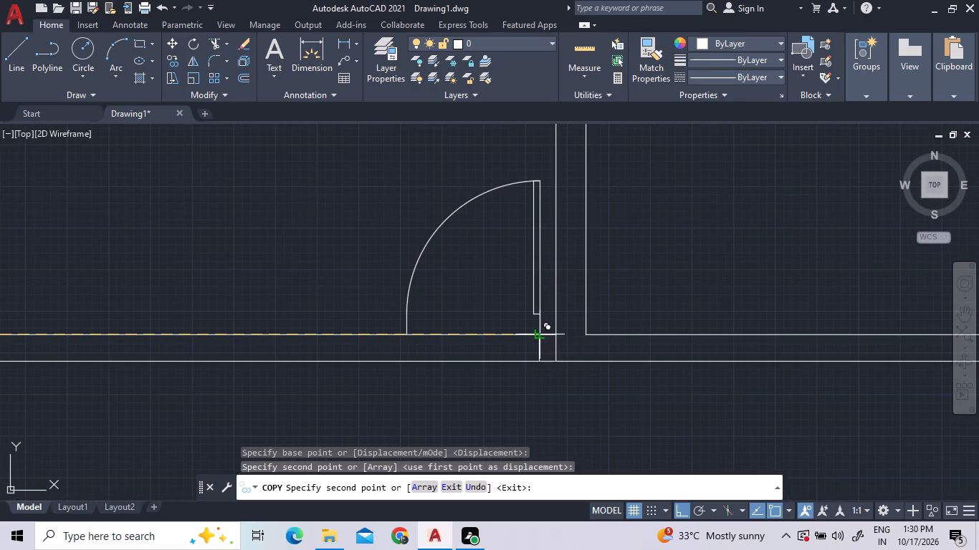
{"action": "left_click", "coordinate": [538, 338]}
{"action": "key", "text": "Escape"}
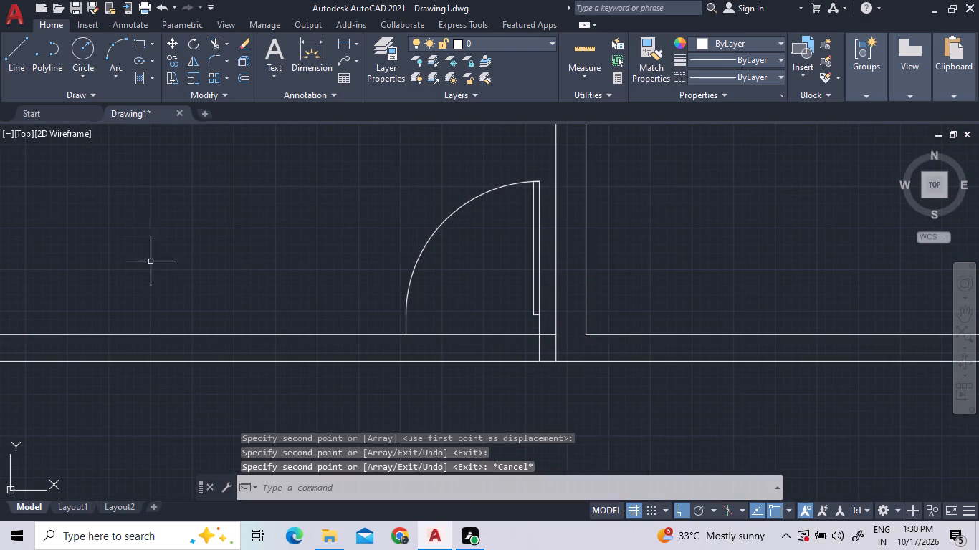
Draw a jamb line across the south wall's thickness from the swing-arc end of Room 1's door to the outer wall line.
{"action": "scroll", "coordinate": [204, 337], "scroll_direction": "down", "scroll_amount": 4}
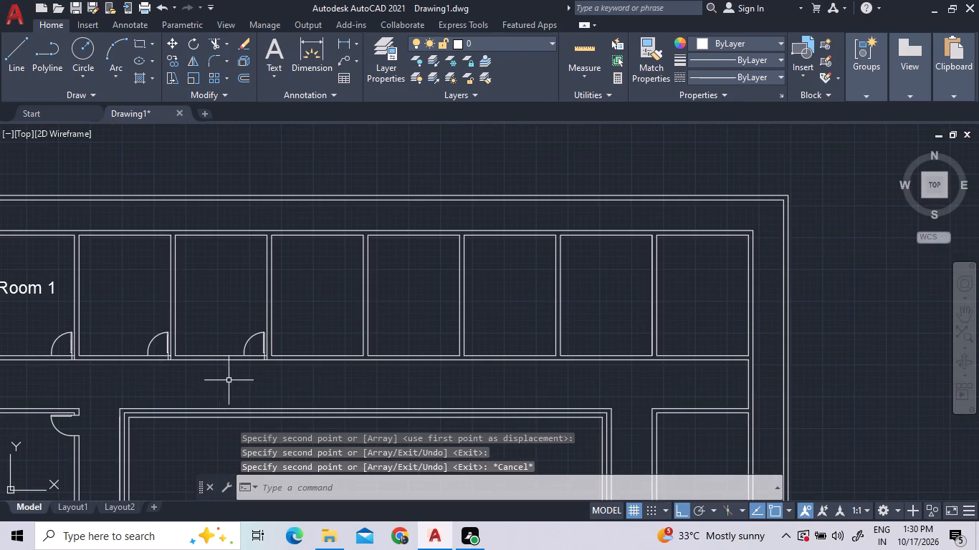
{"action": "scroll", "coordinate": [37, 361], "scroll_direction": "up", "scroll_amount": 2}
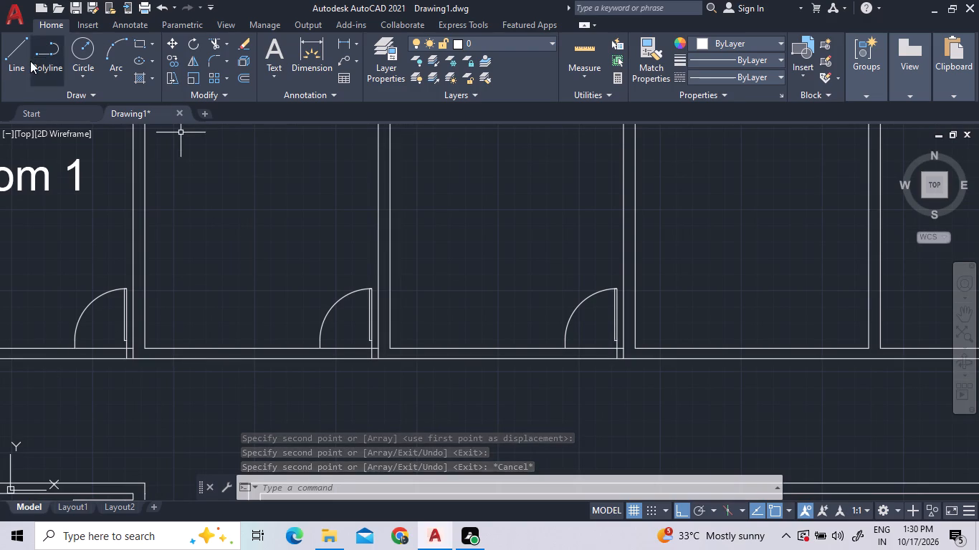
{"action": "left_click", "coordinate": [17, 62]}
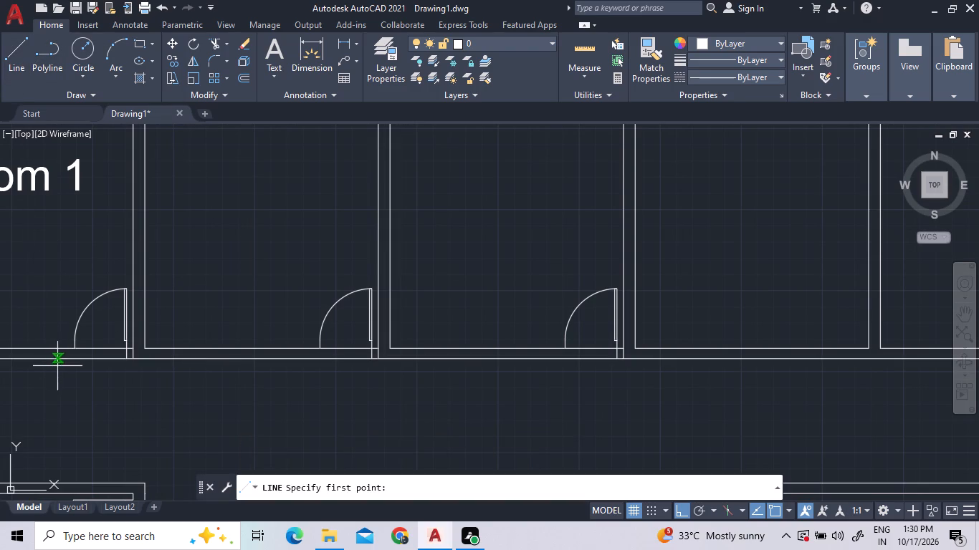
{"action": "scroll", "coordinate": [59, 367], "scroll_direction": "up", "scroll_amount": 4}
{"action": "left_click", "coordinate": [120, 292]}
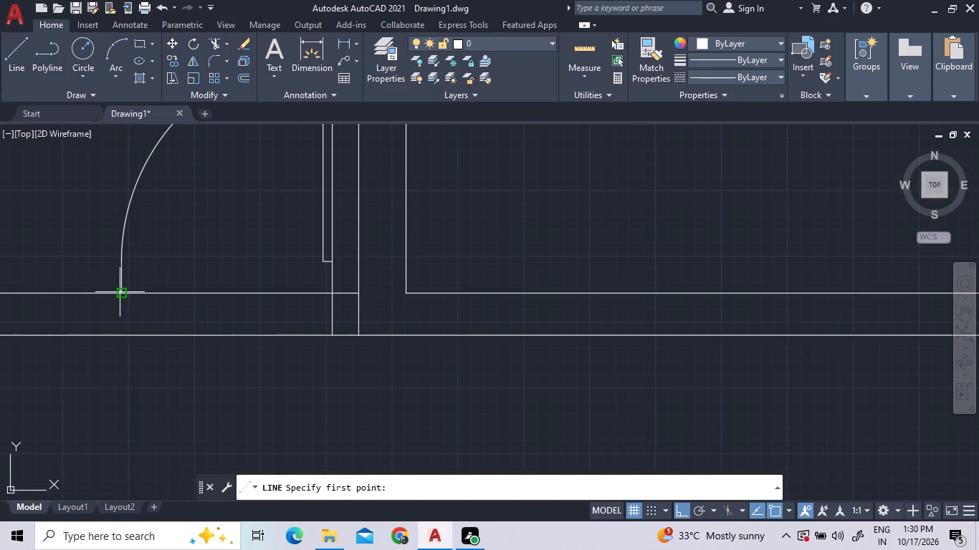
{"action": "double_click", "coordinate": [122, 336]}
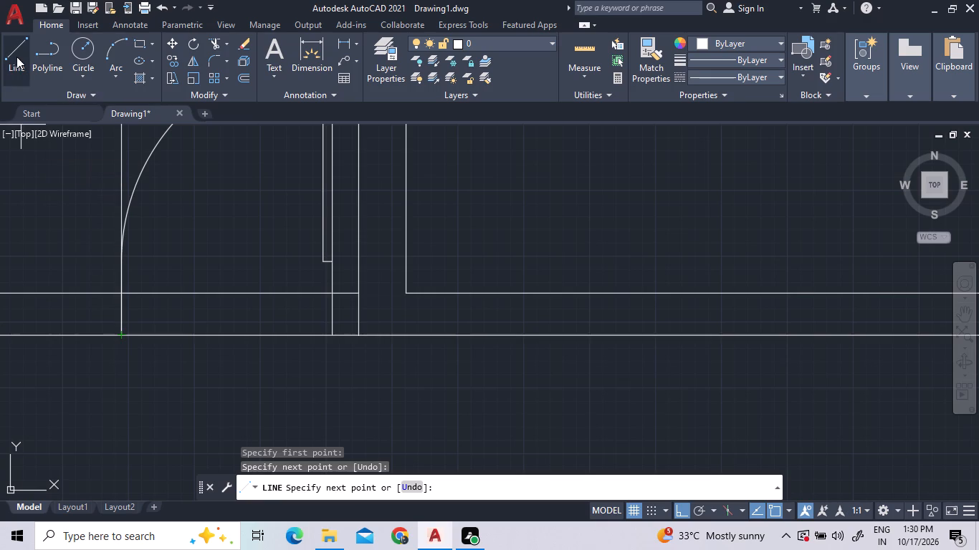
Draw a jamb line across the south wall from the swing-arc end of the second north-row room's door.
{"action": "double_click", "coordinate": [16, 57]}
{"action": "scroll", "coordinate": [437, 434], "scroll_direction": "down", "scroll_amount": 4}
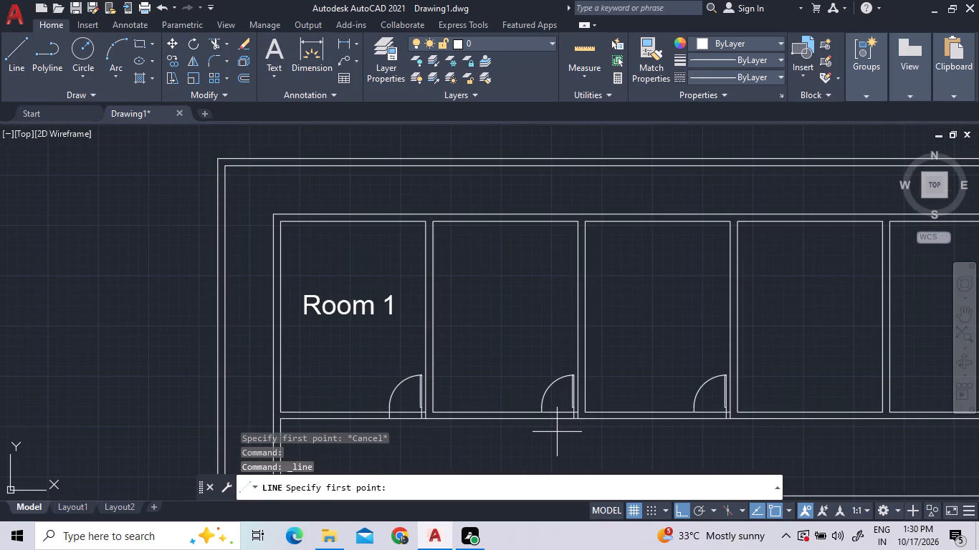
{"action": "scroll", "coordinate": [560, 418], "scroll_direction": "up", "scroll_amount": 3}
{"action": "scroll", "coordinate": [489, 404], "scroll_direction": "up", "scroll_amount": 2}
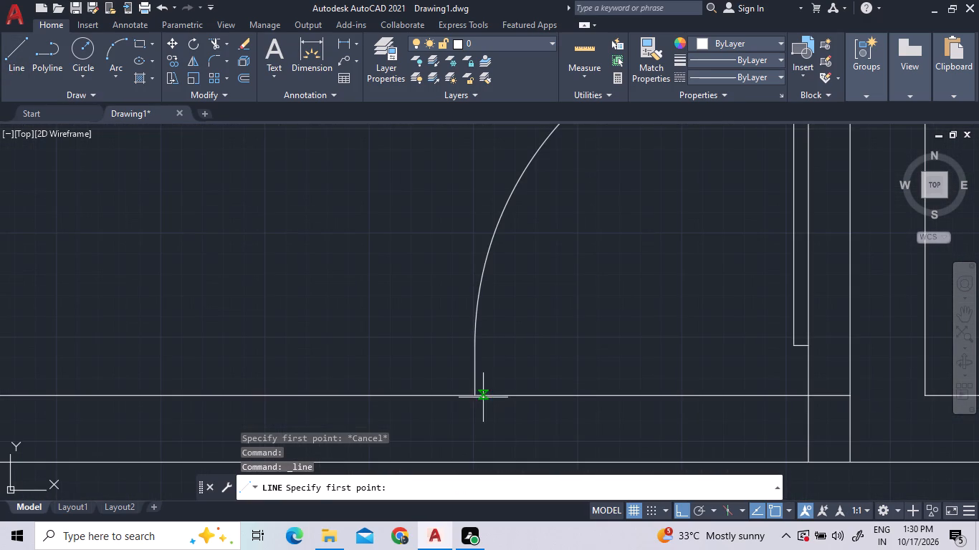
{"action": "double_click", "coordinate": [477, 392]}
{"action": "double_click", "coordinate": [477, 463]}
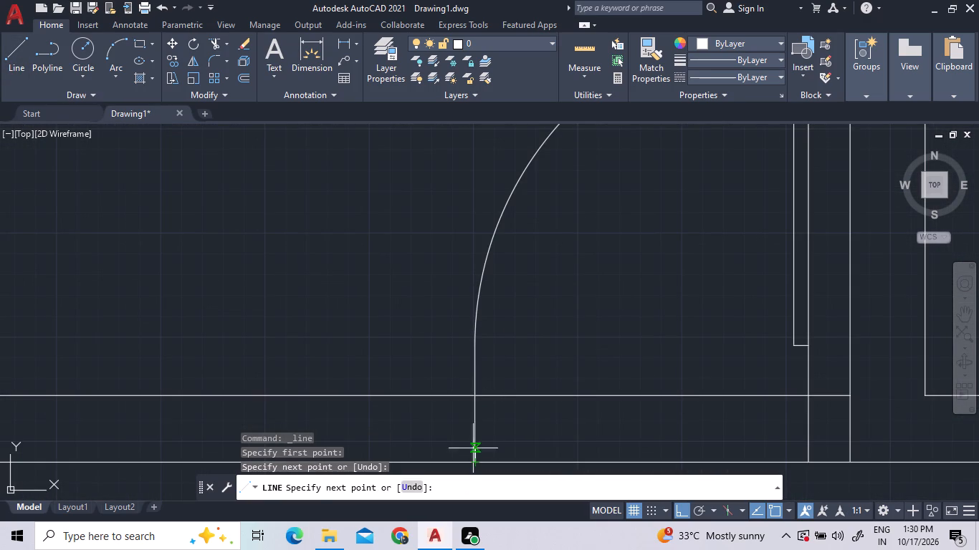
Draw a jamb line across the south wall from the swing-arc end of the third north-row room's door.
{"action": "left_click", "coordinate": [11, 49]}
{"action": "scroll", "coordinate": [12, 186], "scroll_direction": "down", "scroll_amount": 3}
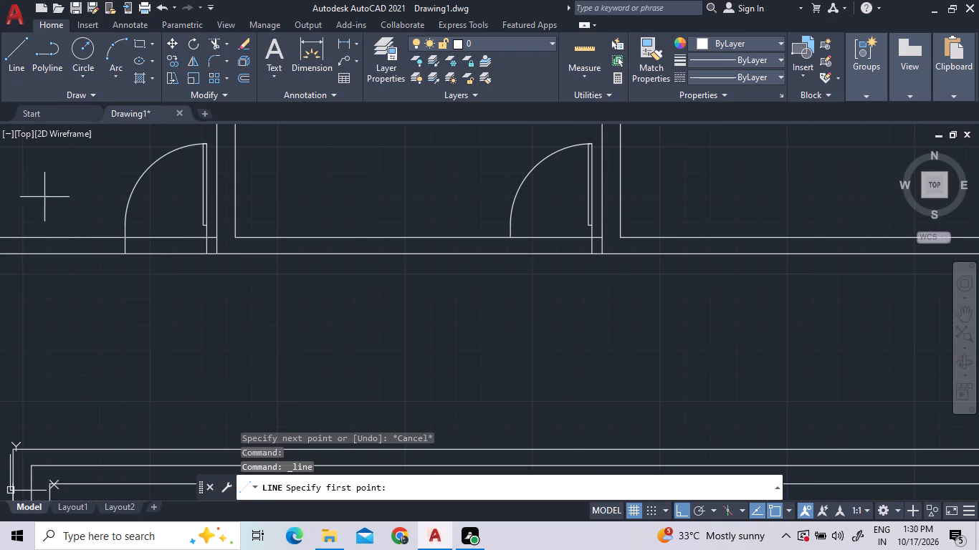
{"action": "scroll", "coordinate": [450, 213], "scroll_direction": "up", "scroll_amount": 2}
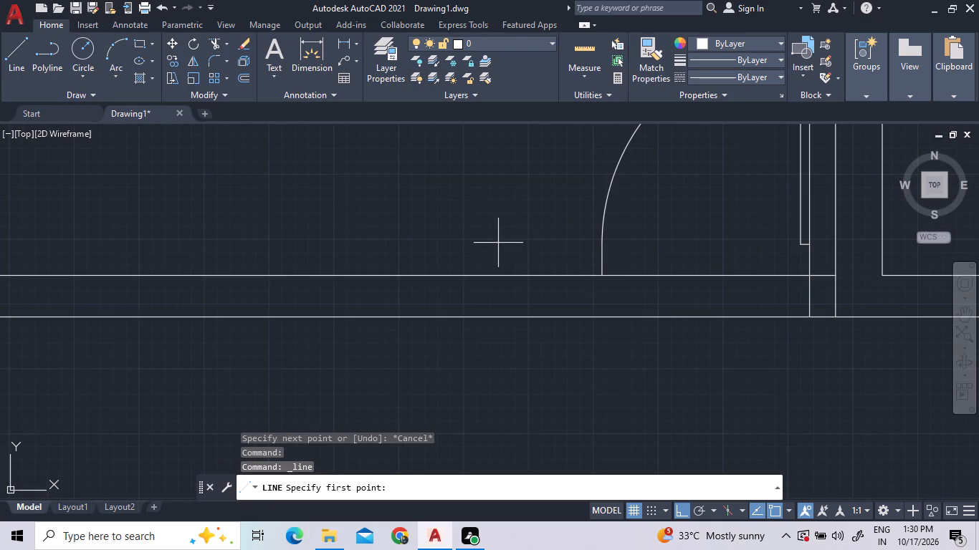
{"action": "scroll", "coordinate": [606, 274], "scroll_direction": "up", "scroll_amount": 3}
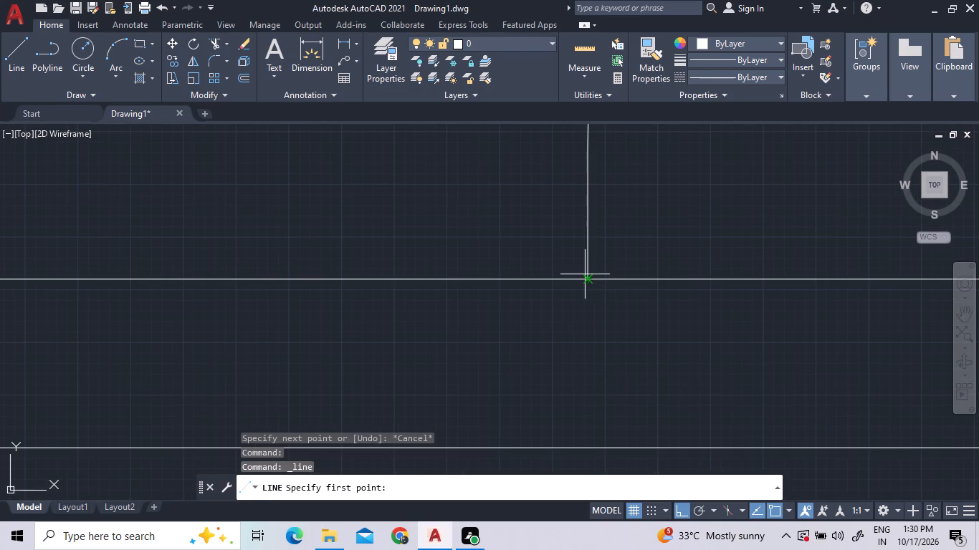
{"action": "double_click", "coordinate": [587, 279]}
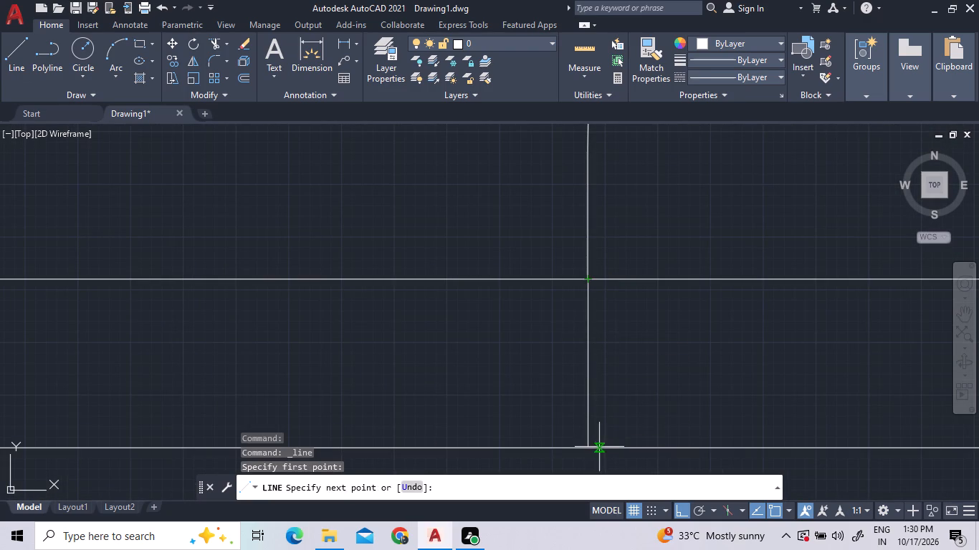
{"action": "left_click", "coordinate": [584, 448]}
{"action": "right_click", "coordinate": [440, 241]}
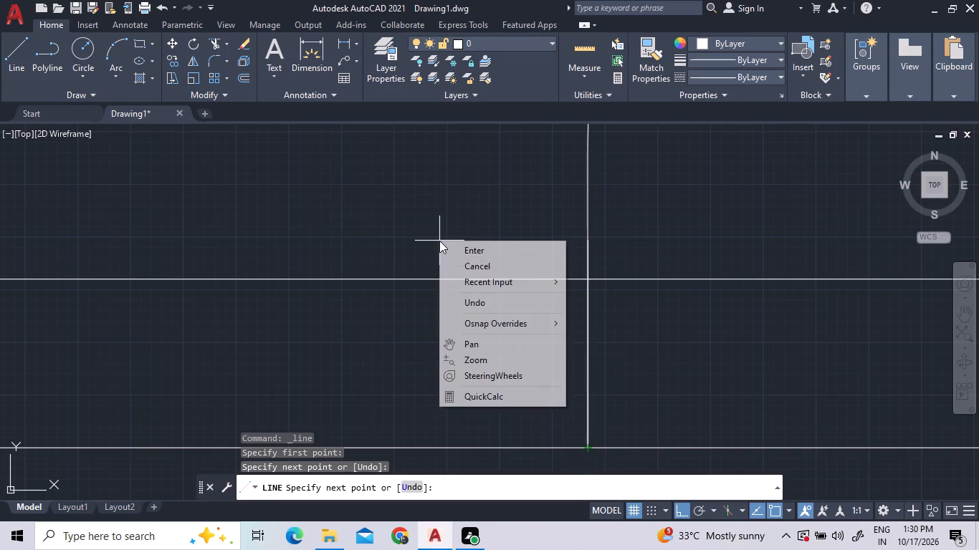
{"action": "double_click", "coordinate": [443, 249]}
{"action": "scroll", "coordinate": [389, 214], "scroll_direction": "down", "scroll_amount": 7}
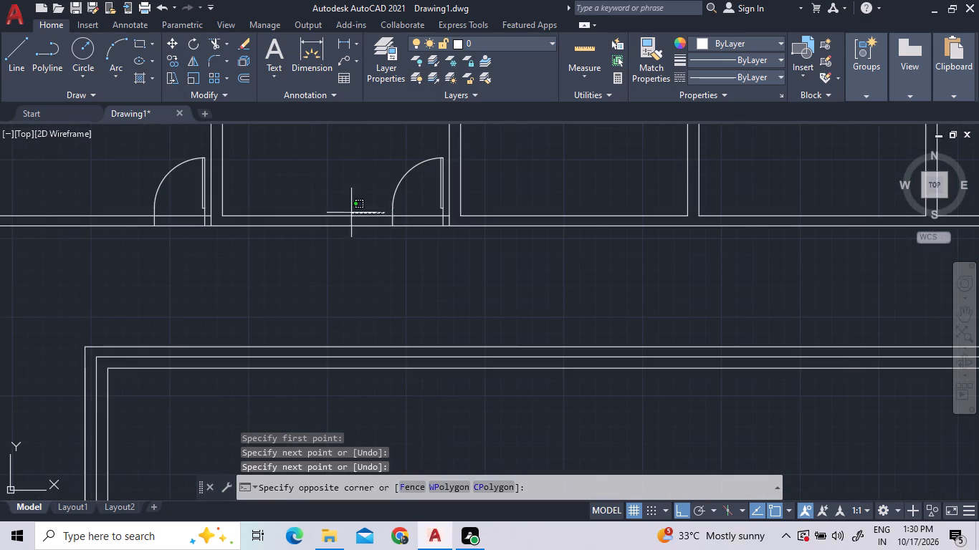
{"action": "left_click", "coordinate": [320, 188]}
Draw a line across the south wall from the inner southeast corner of the fourth north-row room to the outer wall line.
{"action": "scroll", "coordinate": [320, 197], "scroll_direction": "down", "scroll_amount": 1}
{"action": "scroll", "coordinate": [325, 297], "scroll_direction": "down", "scroll_amount": 1}
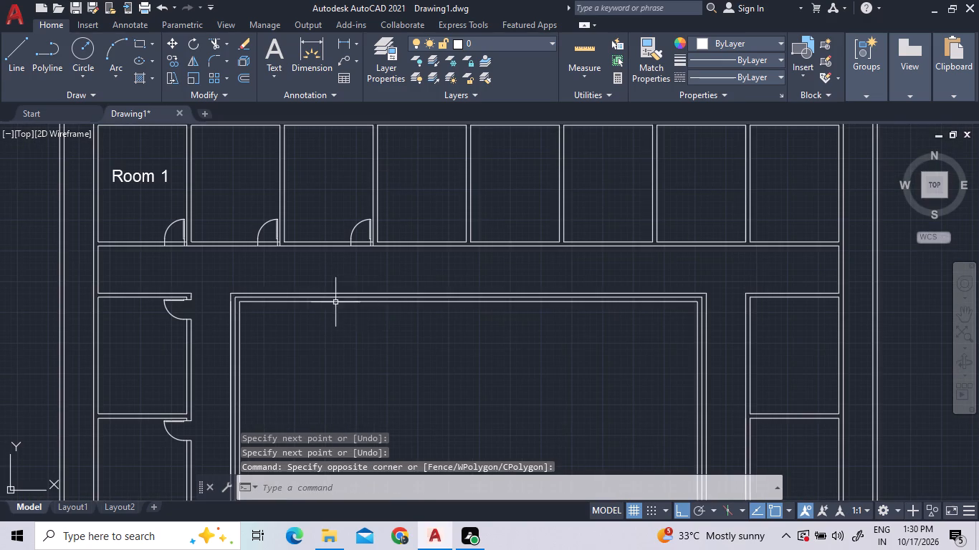
{"action": "scroll", "coordinate": [498, 223], "scroll_direction": "up", "scroll_amount": 3}
{"action": "scroll", "coordinate": [474, 231], "scroll_direction": "down", "scroll_amount": 1}
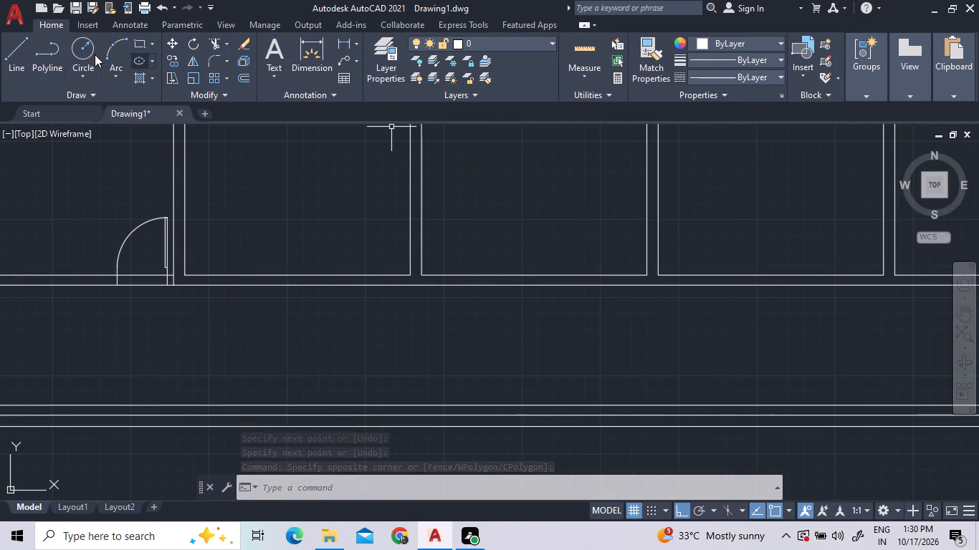
{"action": "left_click", "coordinate": [16, 46]}
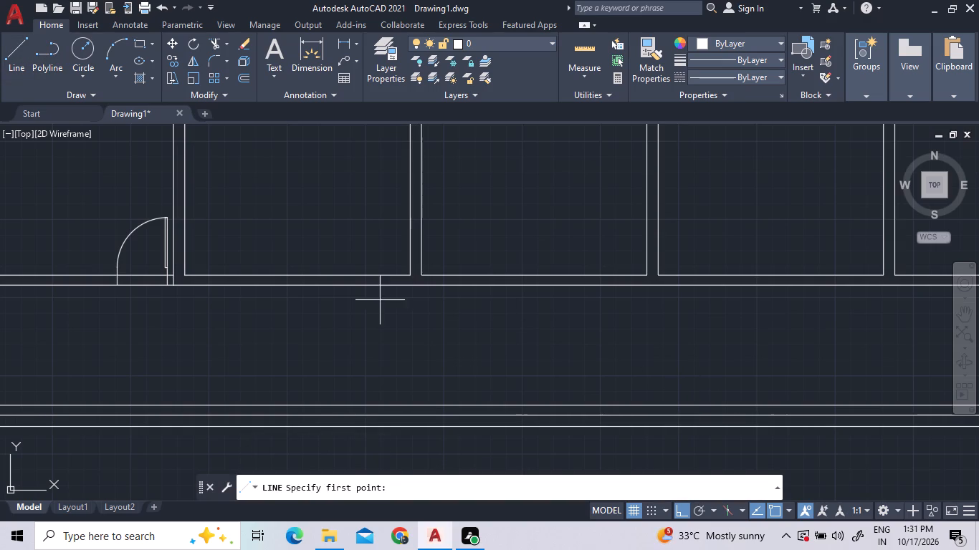
{"action": "left_click", "coordinate": [406, 271]}
{"action": "scroll", "coordinate": [409, 289], "scroll_direction": "up", "scroll_amount": 2}
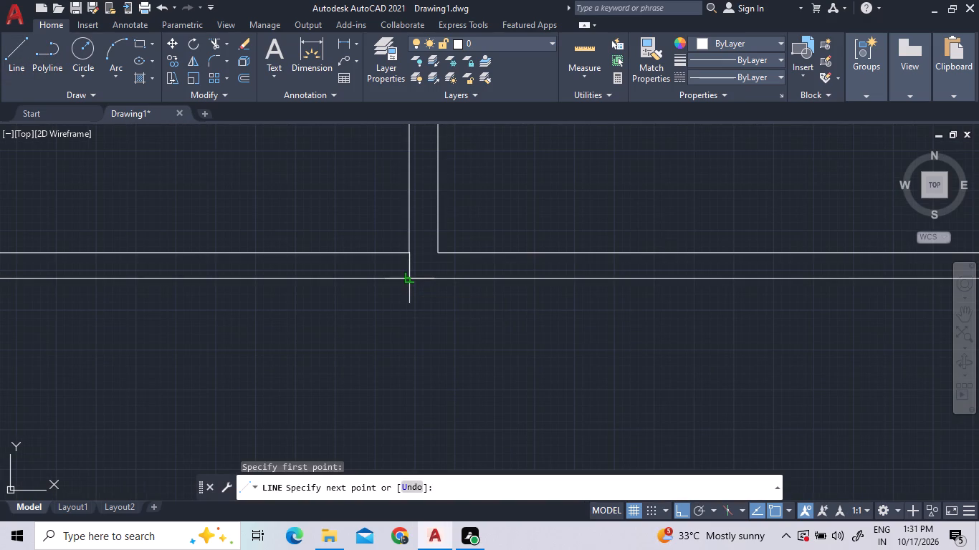
{"action": "double_click", "coordinate": [409, 279]}
Draw a line across the south wall from the inner southeast corner of the fifth north-row room to the outer wall line.
{"action": "left_click", "coordinate": [21, 63]}
{"action": "scroll", "coordinate": [120, 435], "scroll_direction": "down", "scroll_amount": 2}
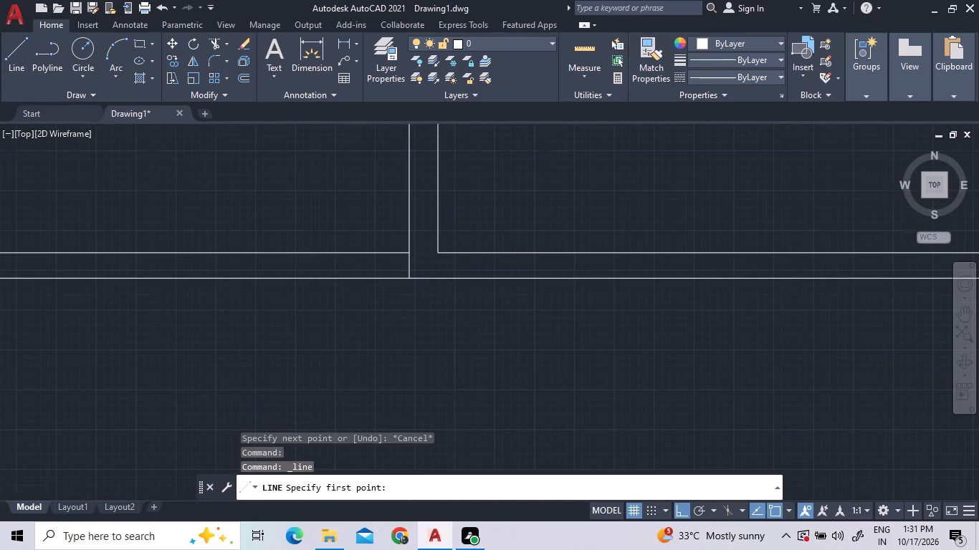
{"action": "scroll", "coordinate": [120, 435], "scroll_direction": "down", "scroll_amount": 1}
{"action": "scroll", "coordinate": [487, 373], "scroll_direction": "up", "scroll_amount": 2}
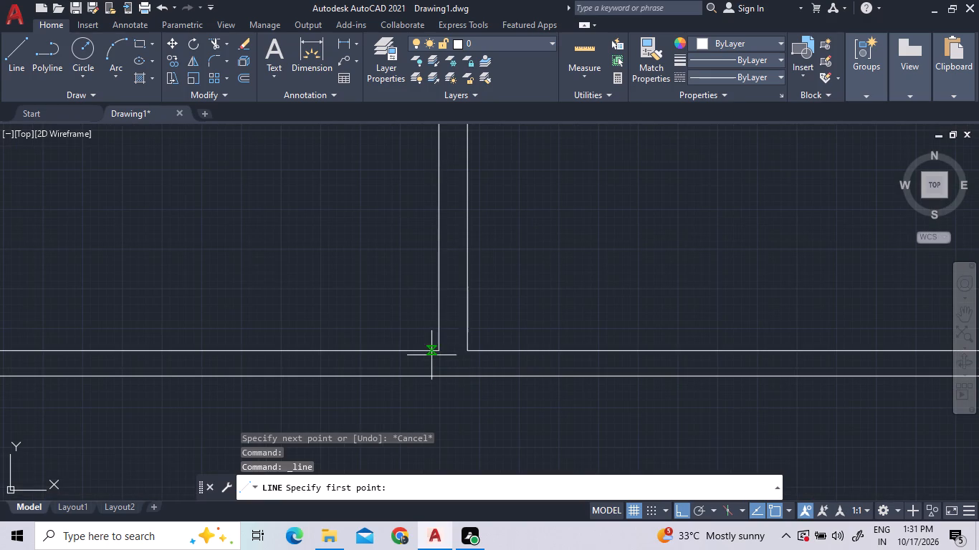
{"action": "scroll", "coordinate": [439, 352], "scroll_direction": "up", "scroll_amount": 3}
{"action": "left_click", "coordinate": [428, 353]}
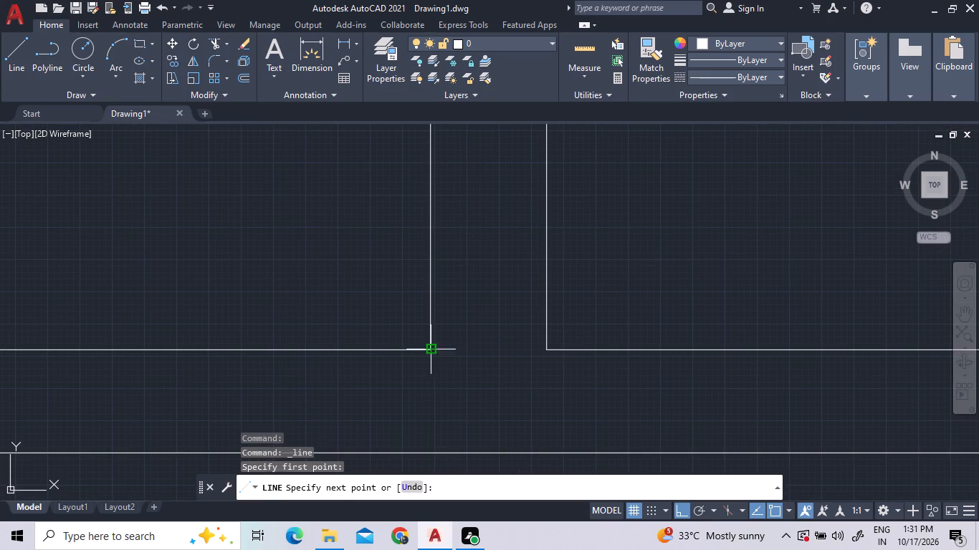
{"action": "double_click", "coordinate": [429, 457]}
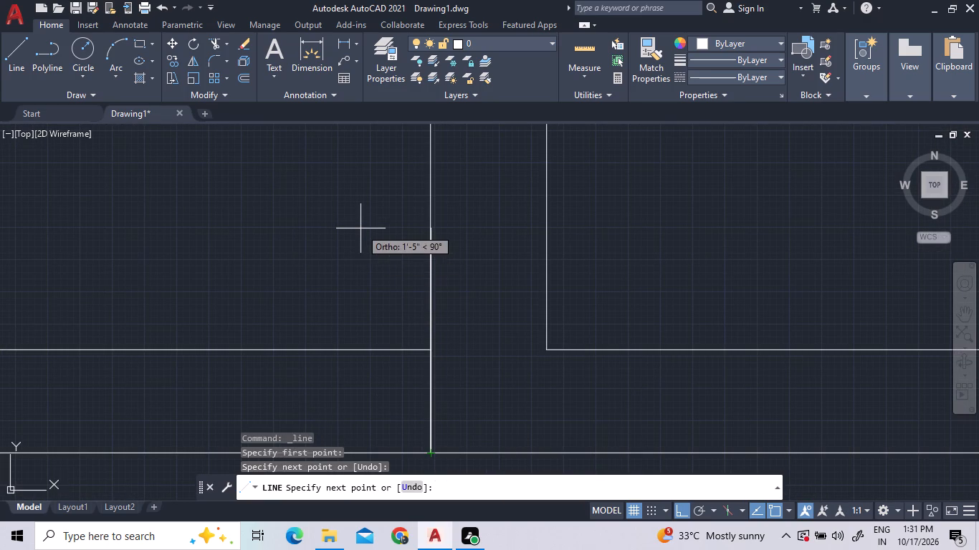
{"action": "right_click", "coordinate": [360, 228]}
{"action": "left_click", "coordinate": [401, 243]}
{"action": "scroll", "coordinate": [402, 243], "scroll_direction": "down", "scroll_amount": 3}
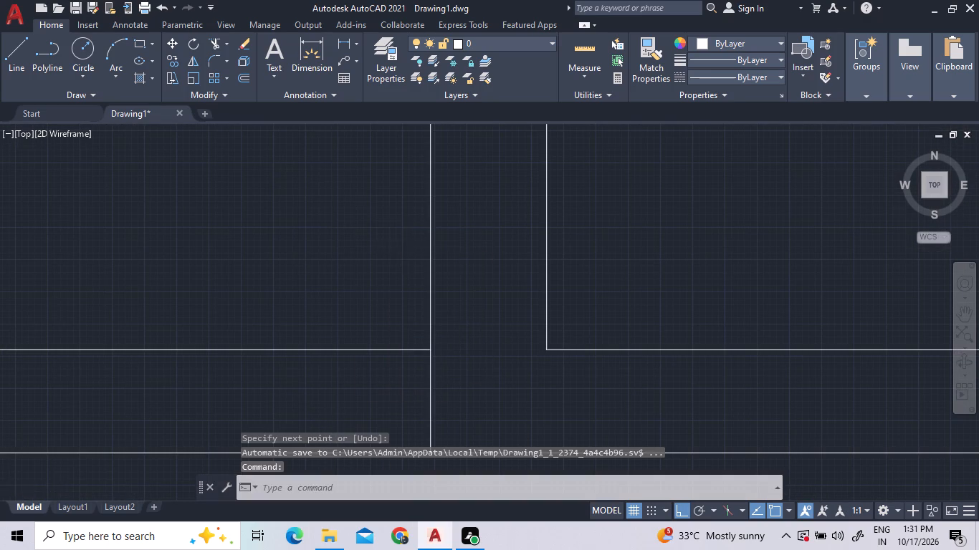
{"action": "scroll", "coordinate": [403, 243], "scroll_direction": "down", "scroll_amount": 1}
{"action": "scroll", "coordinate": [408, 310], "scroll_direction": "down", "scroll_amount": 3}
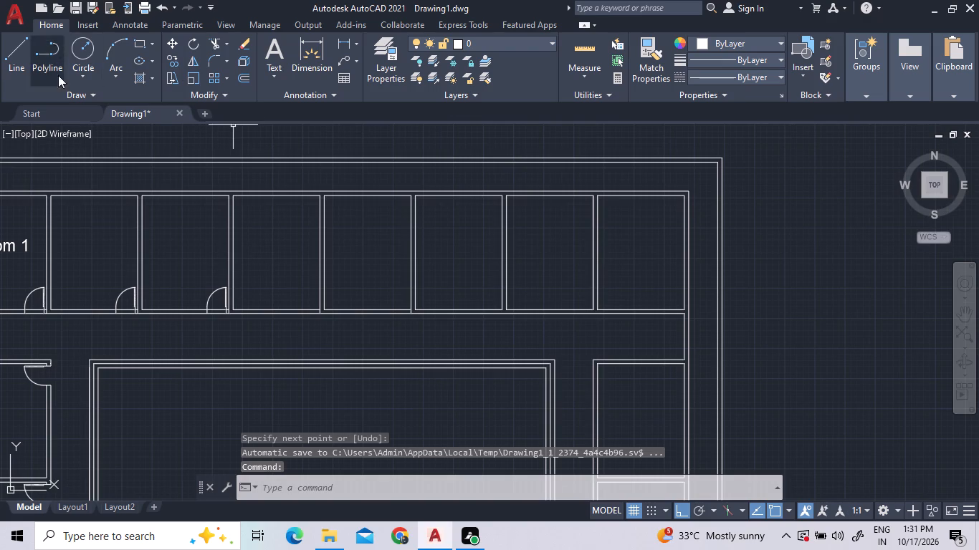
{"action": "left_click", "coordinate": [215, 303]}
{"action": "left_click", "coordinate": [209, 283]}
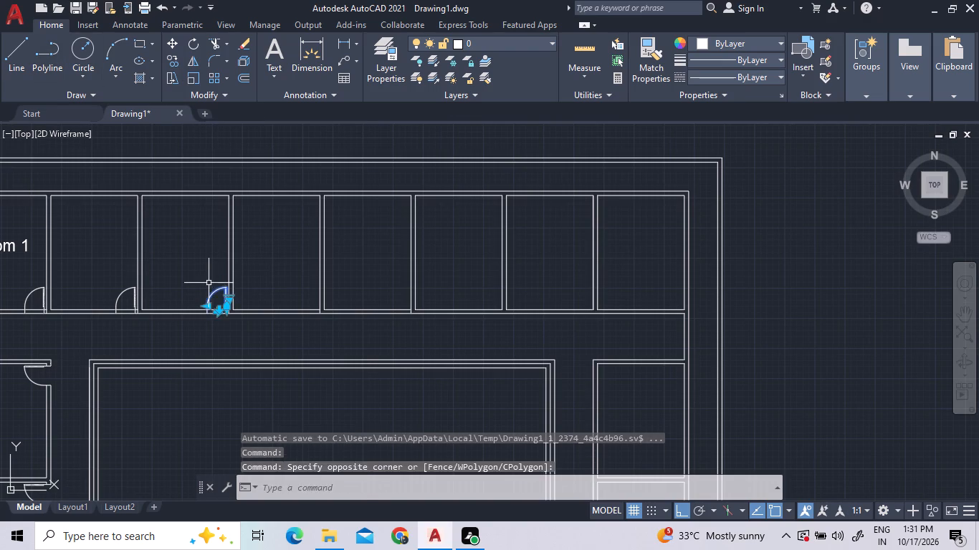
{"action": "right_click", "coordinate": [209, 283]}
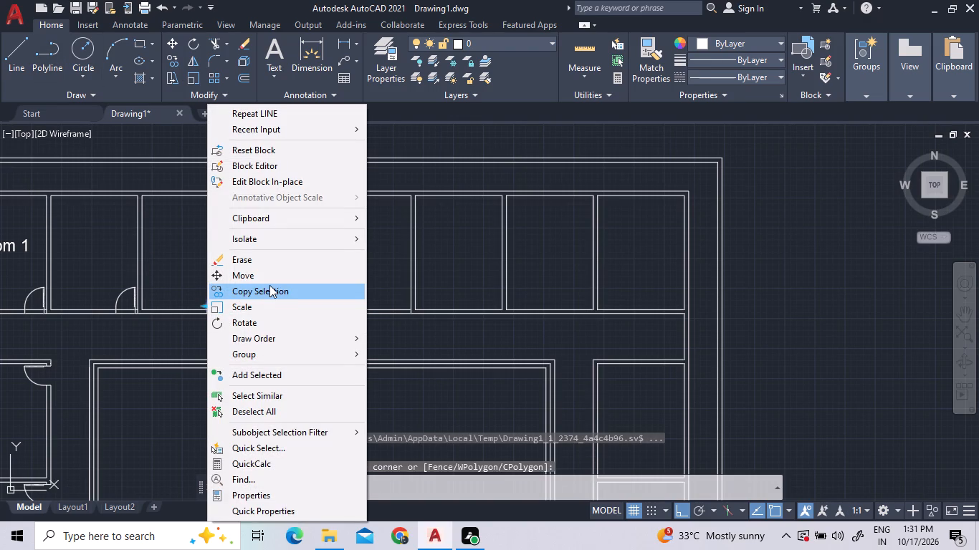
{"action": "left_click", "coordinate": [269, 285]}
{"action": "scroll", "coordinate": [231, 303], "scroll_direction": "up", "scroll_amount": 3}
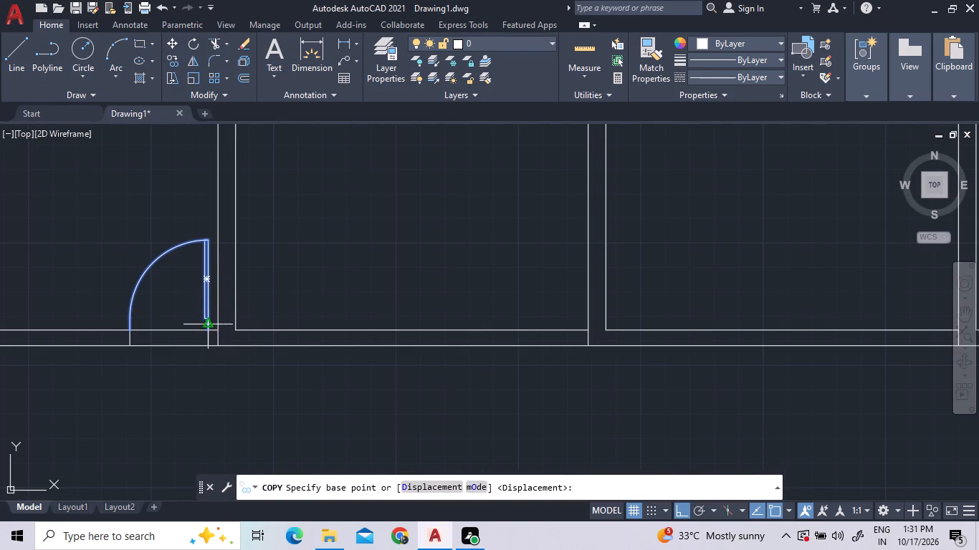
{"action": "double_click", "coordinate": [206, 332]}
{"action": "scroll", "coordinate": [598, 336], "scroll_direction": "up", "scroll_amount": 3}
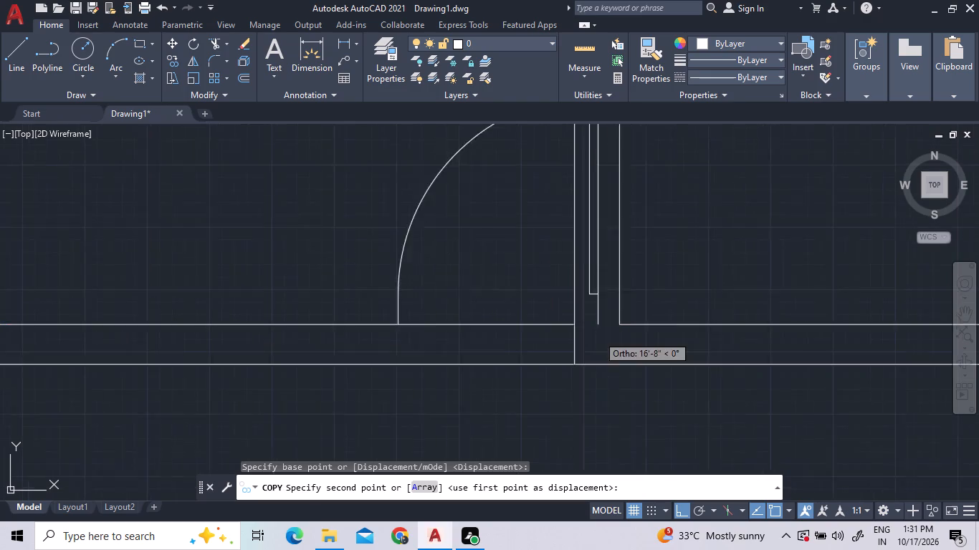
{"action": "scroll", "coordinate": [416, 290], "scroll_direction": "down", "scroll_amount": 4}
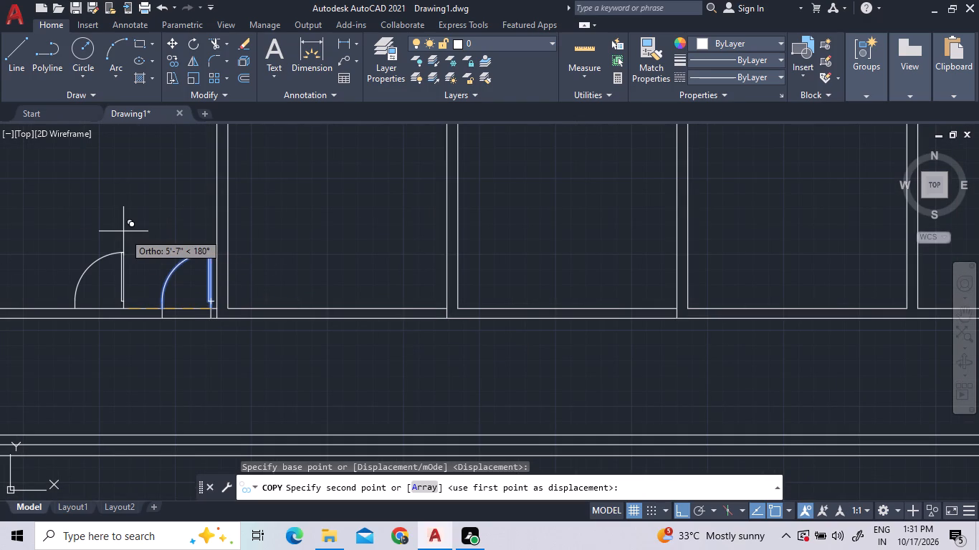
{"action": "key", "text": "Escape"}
Draw a line across the south wall from the inner southeast corner of the sixth north-row room to the outer wall line.
{"action": "scroll", "coordinate": [196, 324], "scroll_direction": "down", "scroll_amount": 3}
{"action": "scroll", "coordinate": [107, 317], "scroll_direction": "up", "scroll_amount": 3}
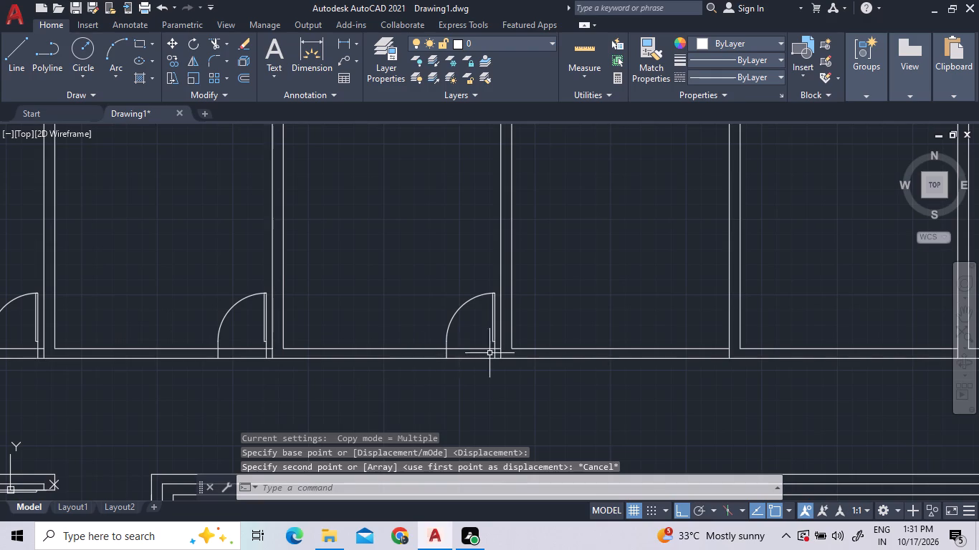
{"action": "scroll", "coordinate": [491, 352], "scroll_direction": "up", "scroll_amount": 1}
{"action": "scroll", "coordinate": [450, 352], "scroll_direction": "down", "scroll_amount": 2}
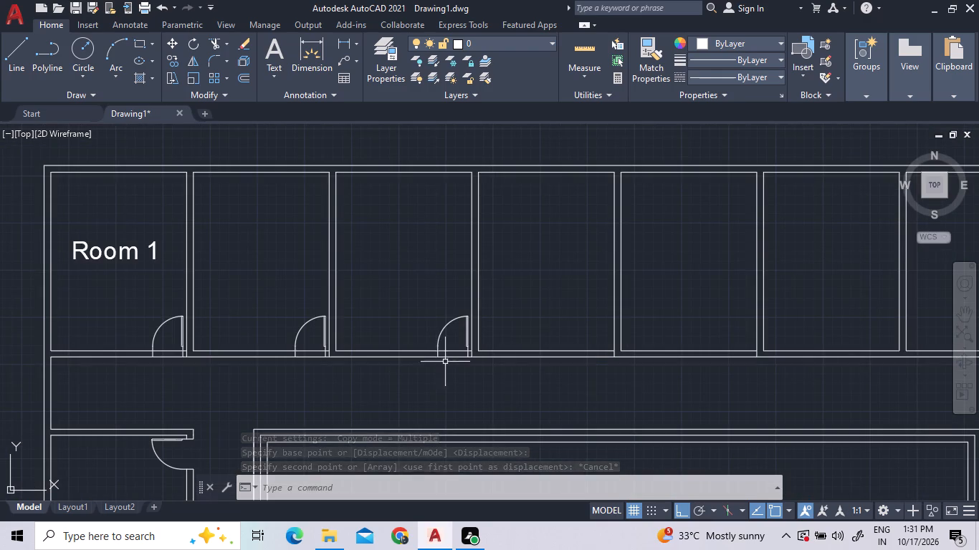
{"action": "middle_click_drag", "start_coordinate": [603, 378], "coordinate": [292, 299]}
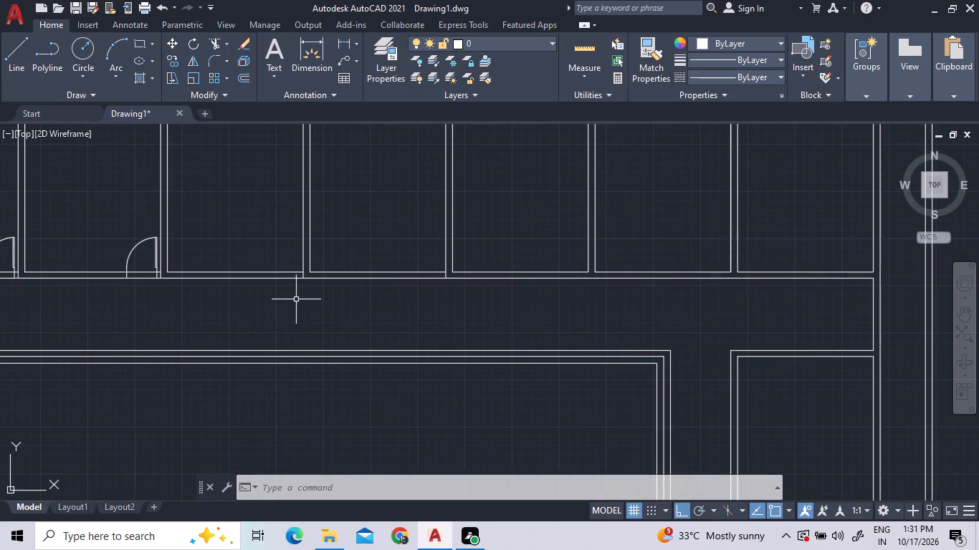
{"action": "double_click", "coordinate": [13, 51]}
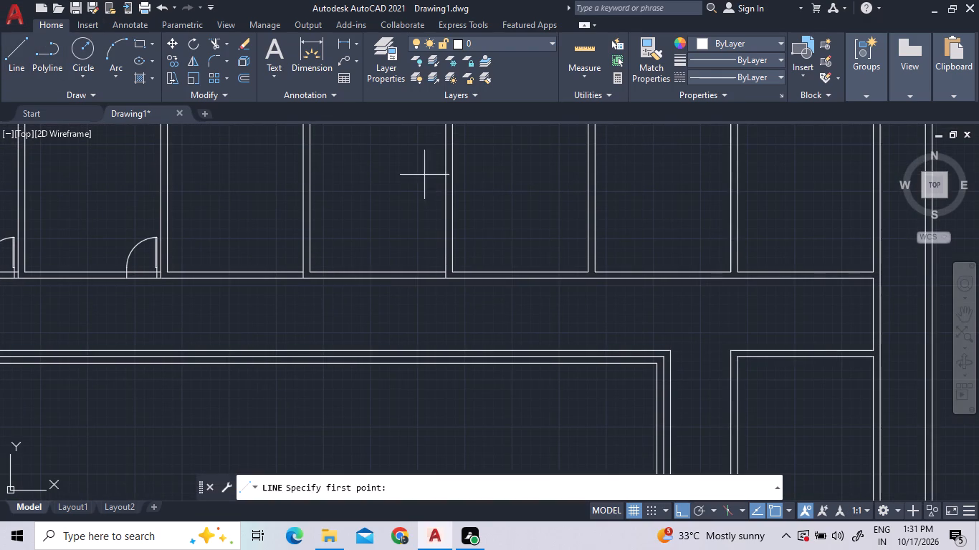
{"action": "scroll", "coordinate": [597, 274], "scroll_direction": "up", "scroll_amount": 4}
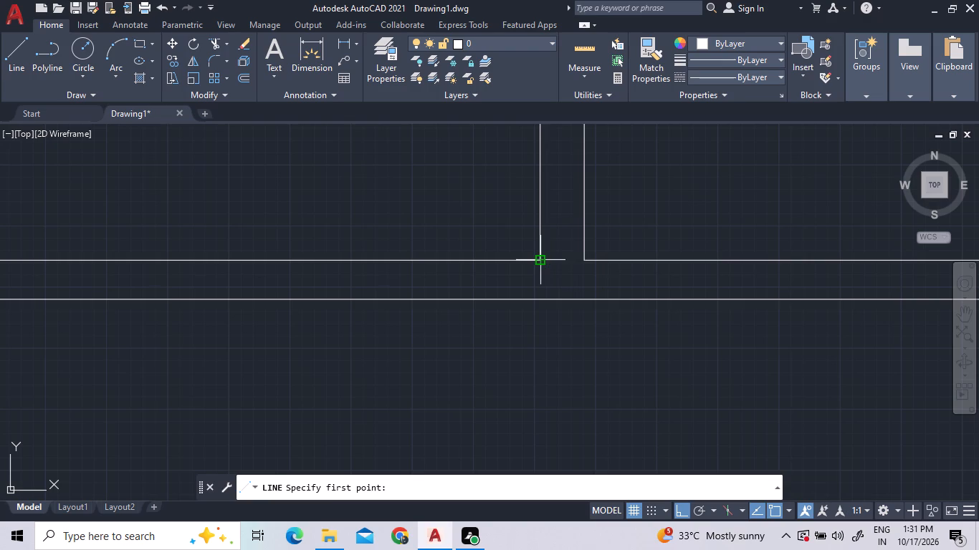
{"action": "left_click", "coordinate": [541, 261]}
{"action": "left_click", "coordinate": [542, 299]}
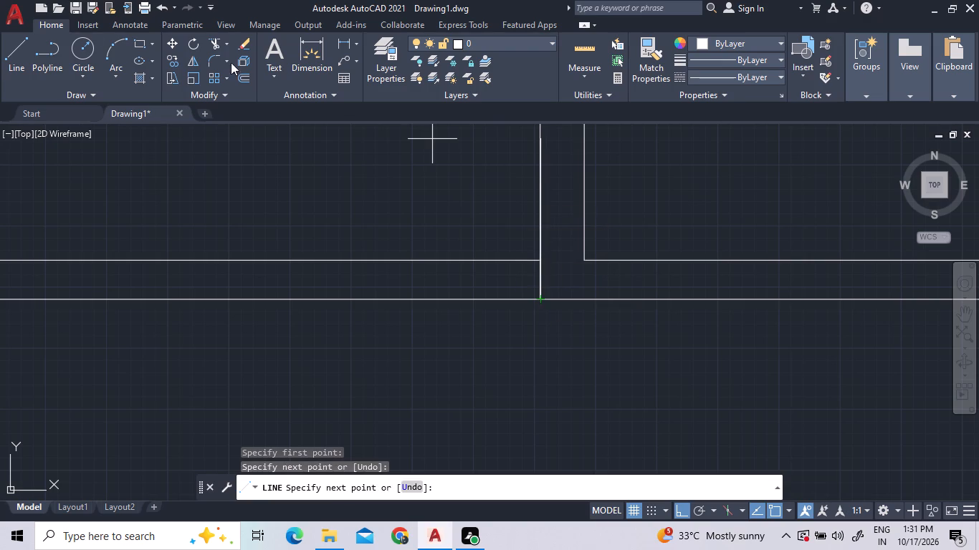
Draw a line across the south wall from the inner southeast corner of the seventh north-row room to the outer wall line.
{"action": "left_click", "coordinate": [15, 55]}
{"action": "scroll", "coordinate": [314, 261], "scroll_direction": "down", "scroll_amount": 4}
{"action": "scroll", "coordinate": [497, 269], "scroll_direction": "up", "scroll_amount": 3}
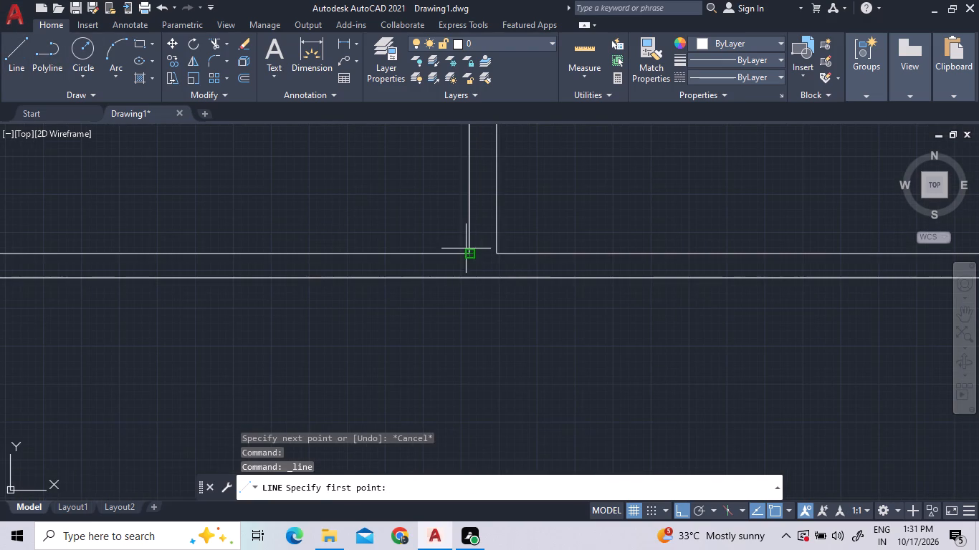
{"action": "double_click", "coordinate": [466, 251]}
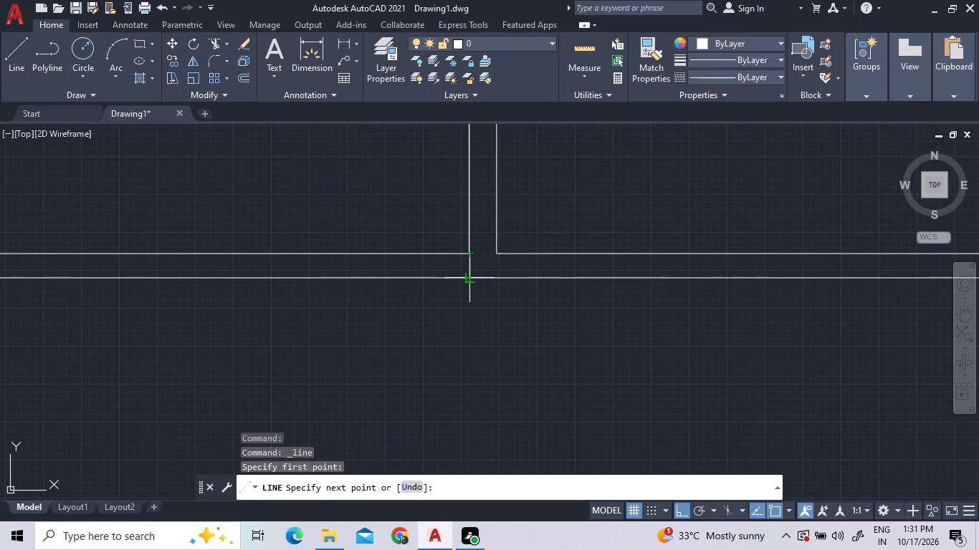
{"action": "left_click", "coordinate": [465, 277]}
Draw a line across the south wall from the inner southwest corner of the eighth north-row room to the outer wall line.
{"action": "left_click", "coordinate": [27, 49]}
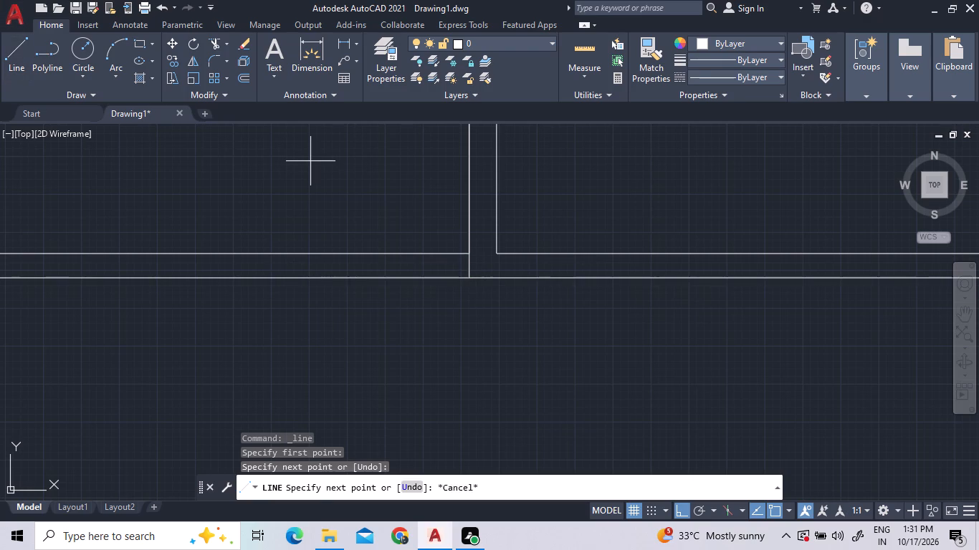
{"action": "scroll", "coordinate": [235, 191], "scroll_direction": "down", "scroll_amount": 4}
{"action": "scroll", "coordinate": [353, 200], "scroll_direction": "up", "scroll_amount": 3}
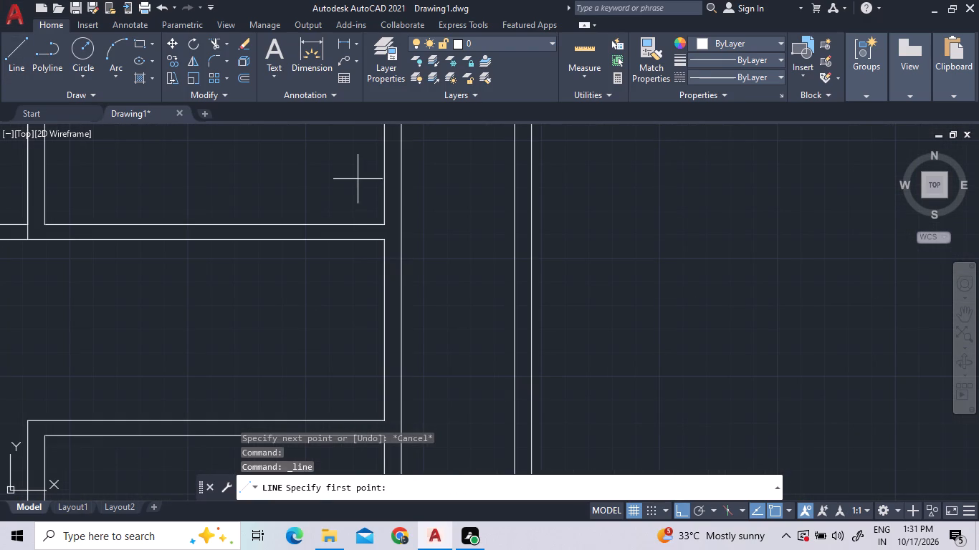
{"action": "scroll", "coordinate": [253, 223], "scroll_direction": "down", "scroll_amount": 1}
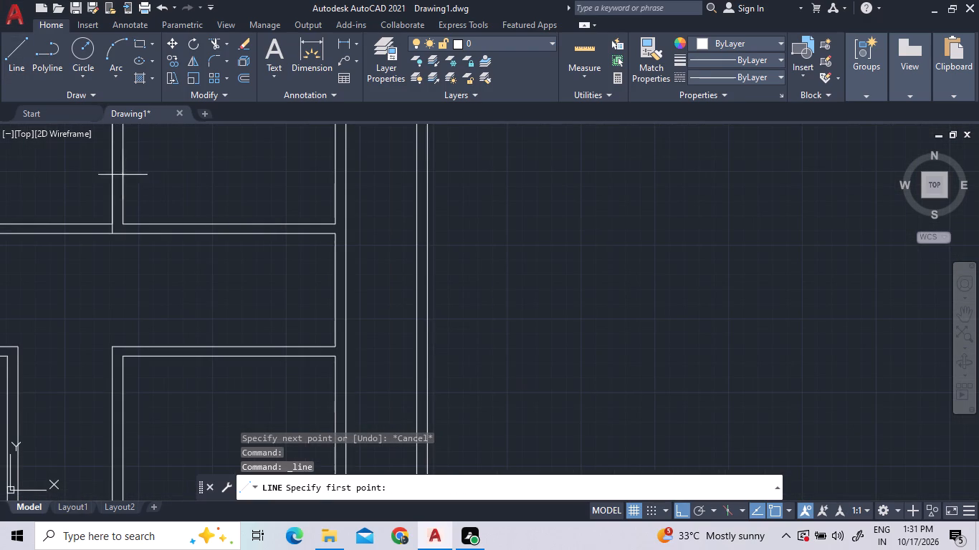
{"action": "double_click", "coordinate": [119, 221]}
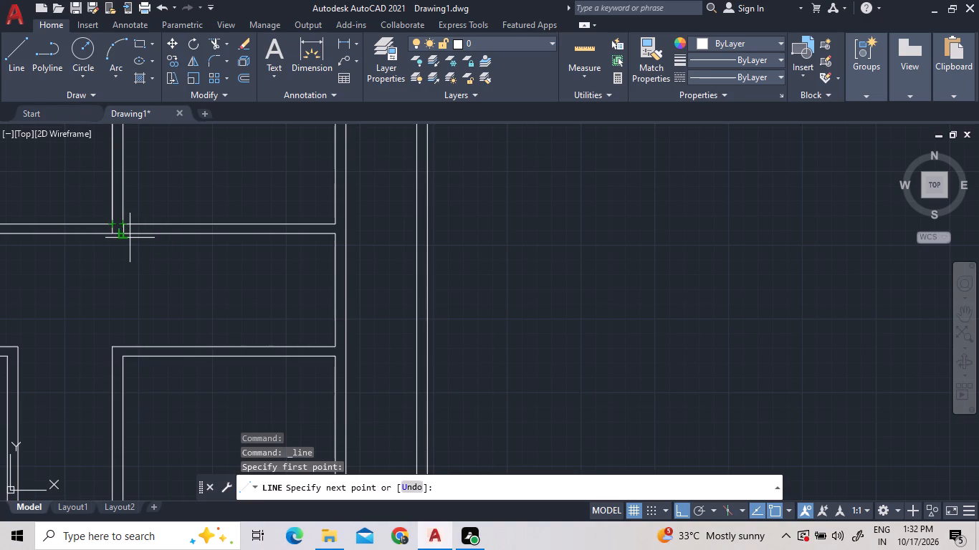
{"action": "scroll", "coordinate": [117, 236], "scroll_direction": "up", "scroll_amount": 2}
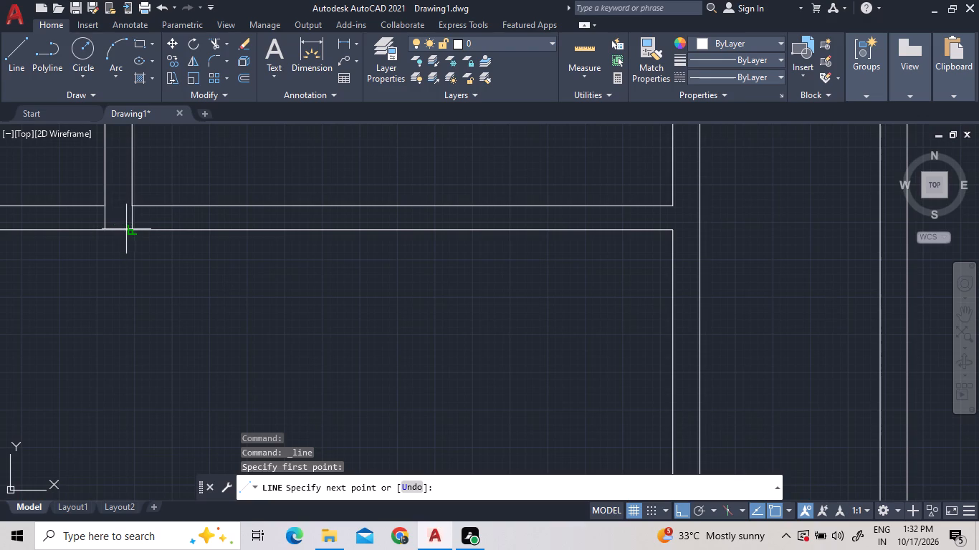
{"action": "scroll", "coordinate": [132, 225], "scroll_direction": "up", "scroll_amount": 4}
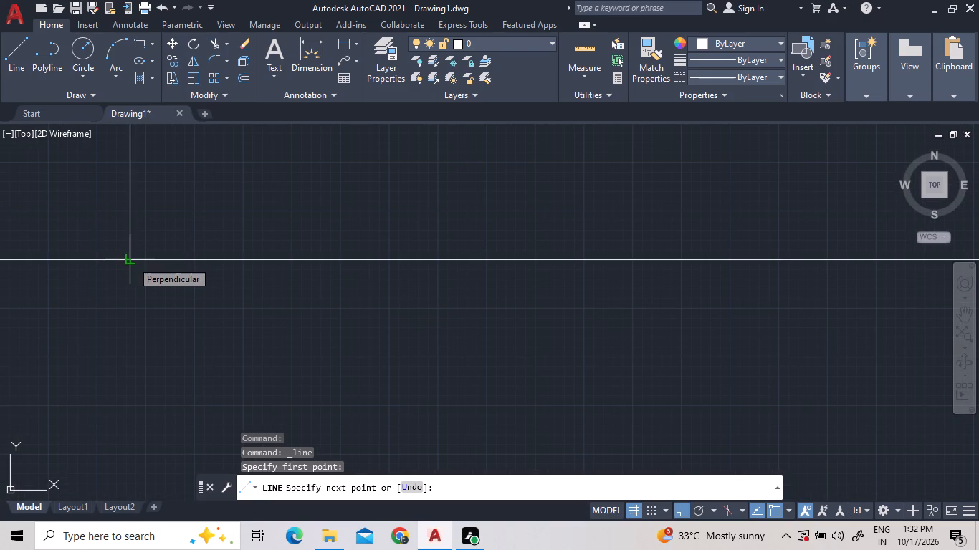
{"action": "double_click", "coordinate": [132, 261]}
{"action": "key", "text": "Escape"}
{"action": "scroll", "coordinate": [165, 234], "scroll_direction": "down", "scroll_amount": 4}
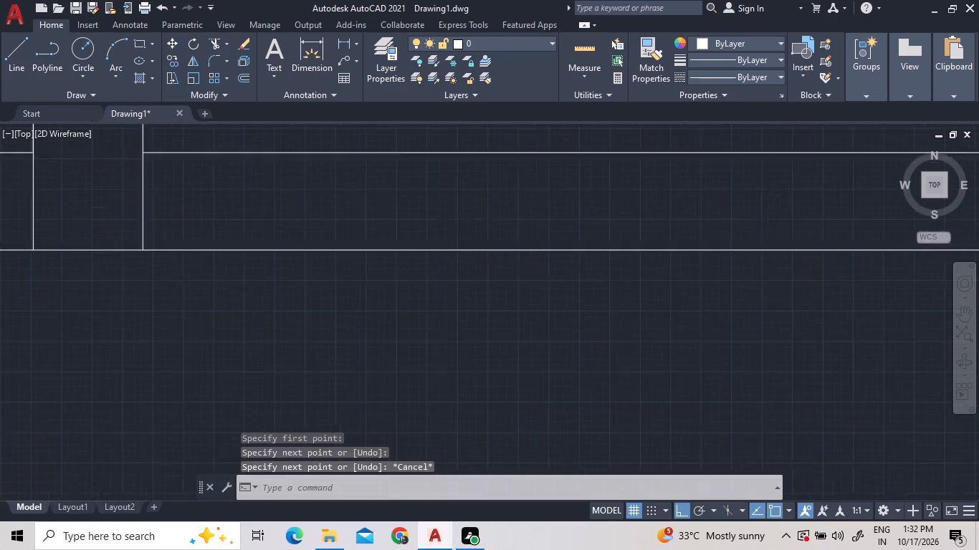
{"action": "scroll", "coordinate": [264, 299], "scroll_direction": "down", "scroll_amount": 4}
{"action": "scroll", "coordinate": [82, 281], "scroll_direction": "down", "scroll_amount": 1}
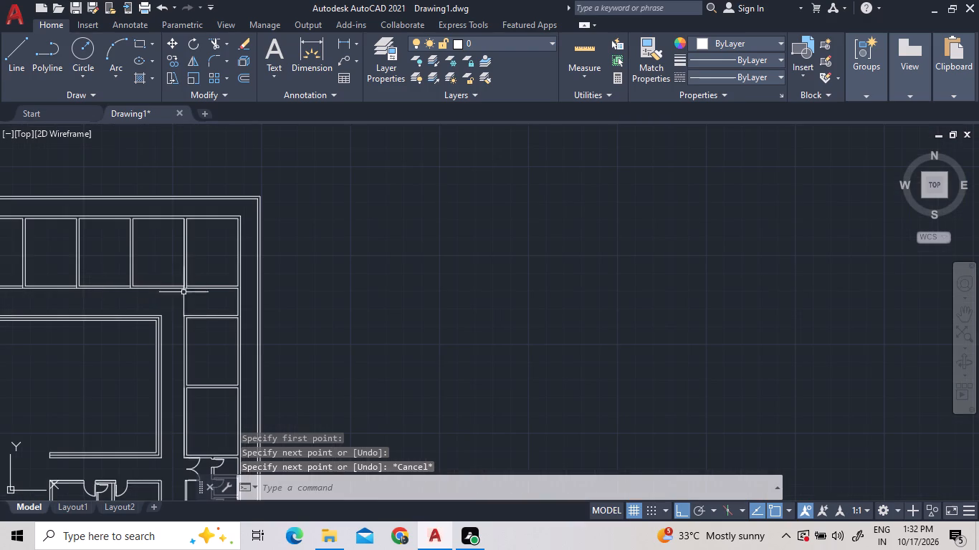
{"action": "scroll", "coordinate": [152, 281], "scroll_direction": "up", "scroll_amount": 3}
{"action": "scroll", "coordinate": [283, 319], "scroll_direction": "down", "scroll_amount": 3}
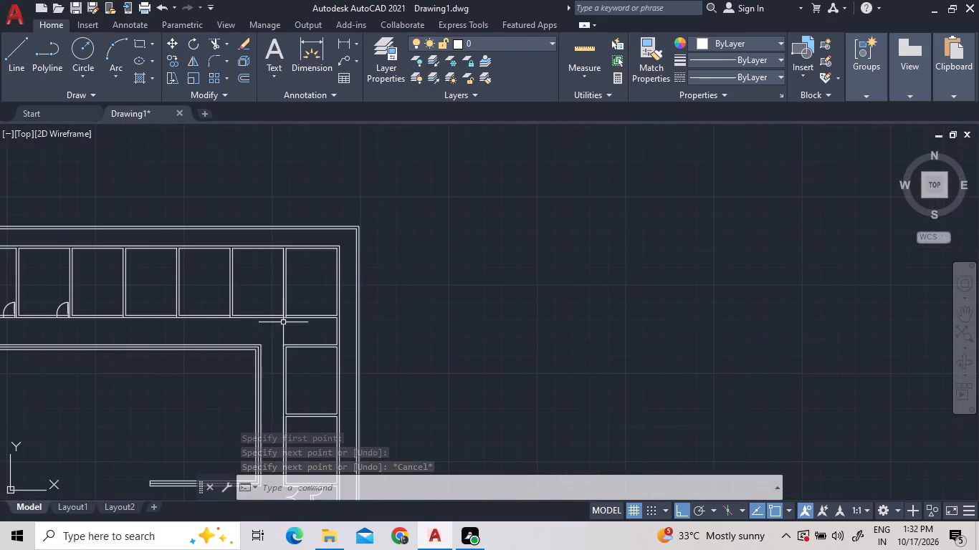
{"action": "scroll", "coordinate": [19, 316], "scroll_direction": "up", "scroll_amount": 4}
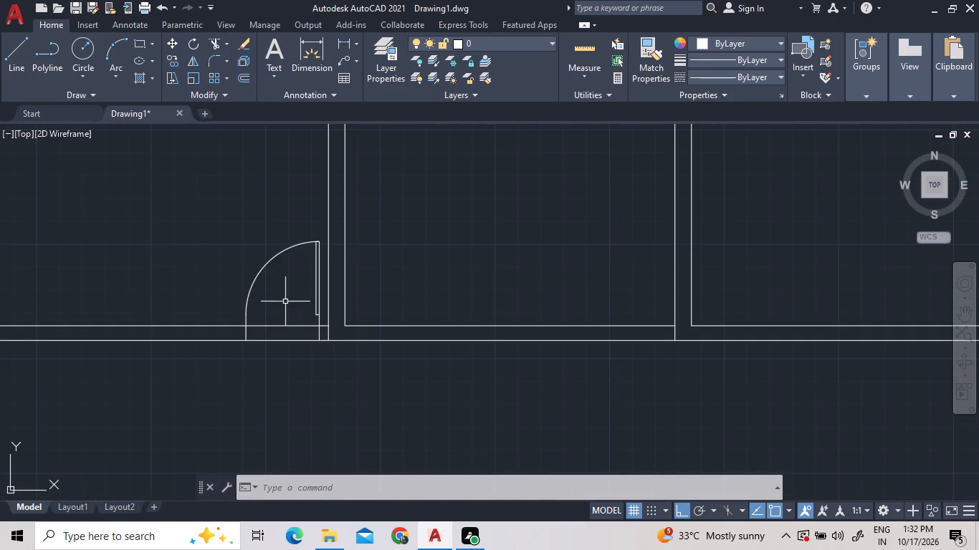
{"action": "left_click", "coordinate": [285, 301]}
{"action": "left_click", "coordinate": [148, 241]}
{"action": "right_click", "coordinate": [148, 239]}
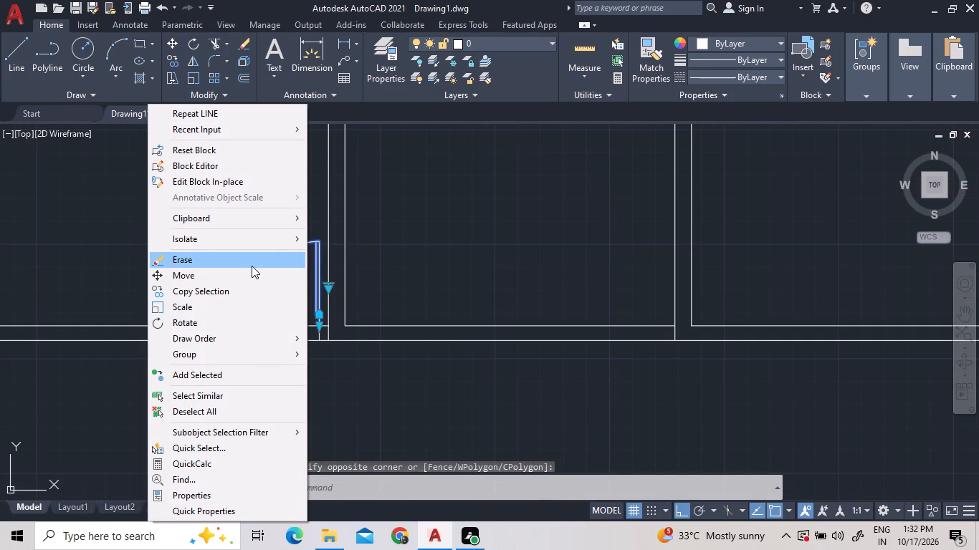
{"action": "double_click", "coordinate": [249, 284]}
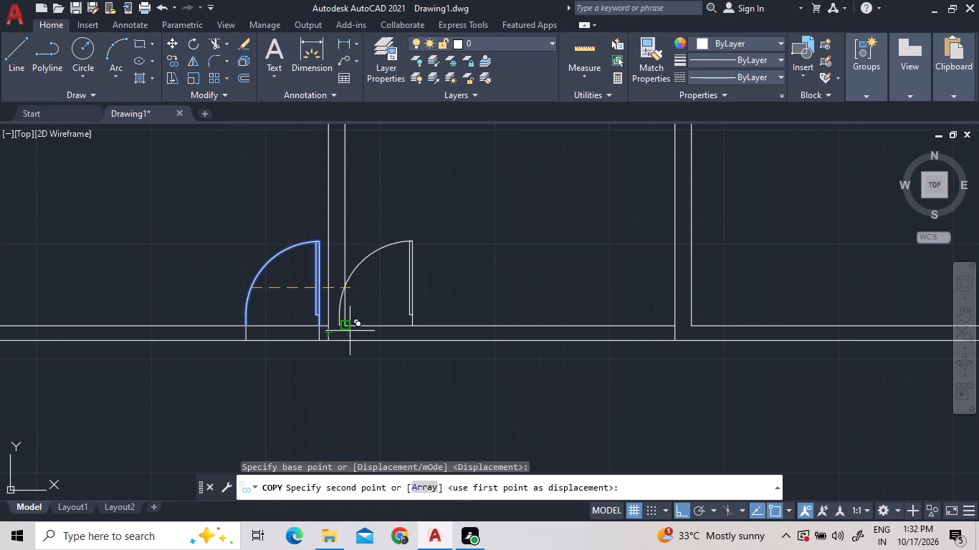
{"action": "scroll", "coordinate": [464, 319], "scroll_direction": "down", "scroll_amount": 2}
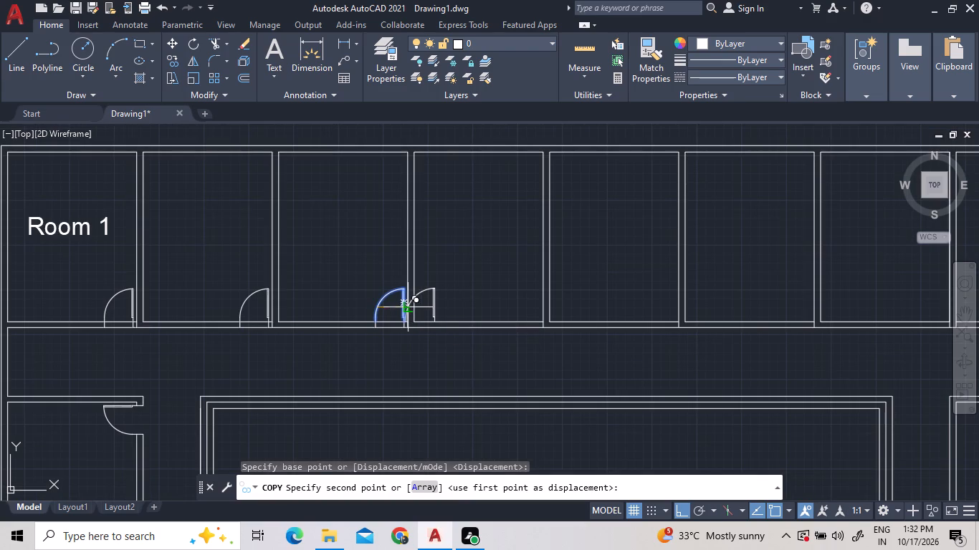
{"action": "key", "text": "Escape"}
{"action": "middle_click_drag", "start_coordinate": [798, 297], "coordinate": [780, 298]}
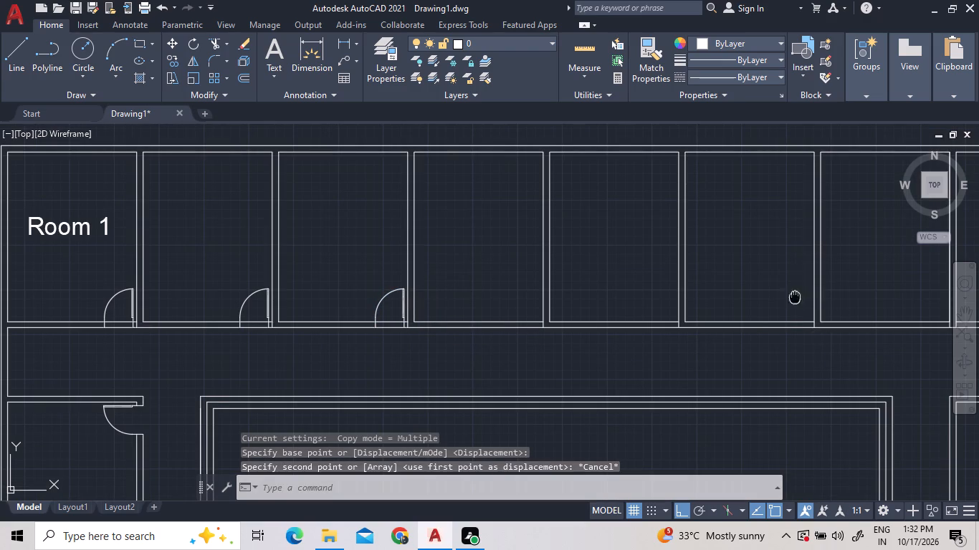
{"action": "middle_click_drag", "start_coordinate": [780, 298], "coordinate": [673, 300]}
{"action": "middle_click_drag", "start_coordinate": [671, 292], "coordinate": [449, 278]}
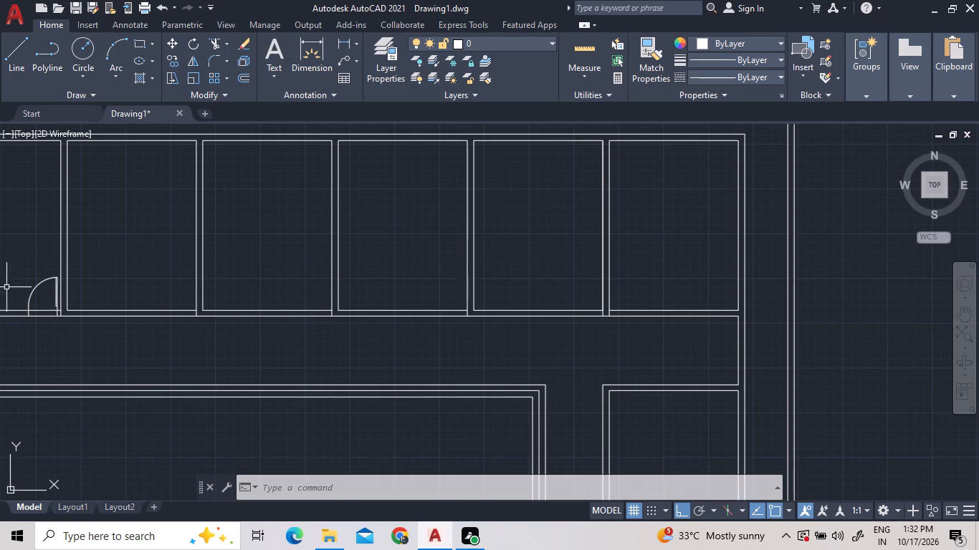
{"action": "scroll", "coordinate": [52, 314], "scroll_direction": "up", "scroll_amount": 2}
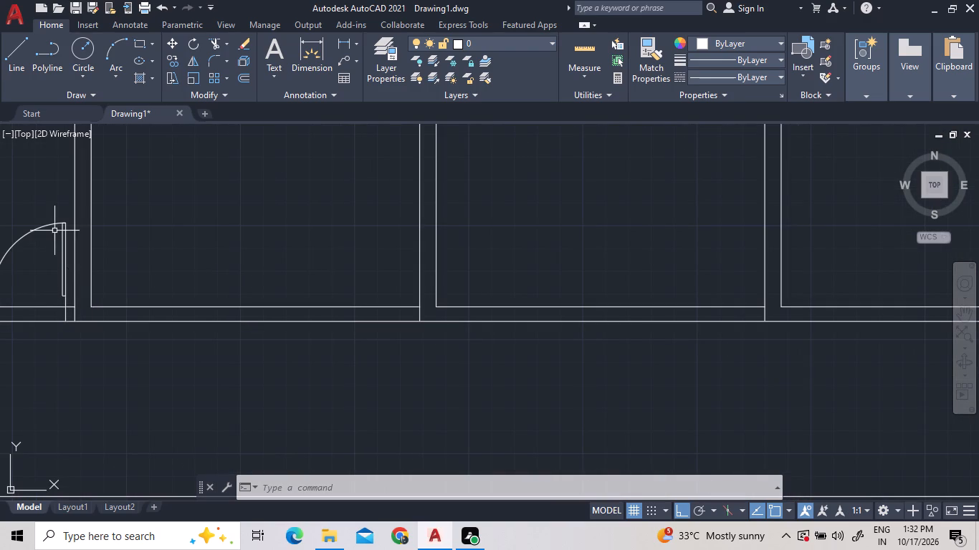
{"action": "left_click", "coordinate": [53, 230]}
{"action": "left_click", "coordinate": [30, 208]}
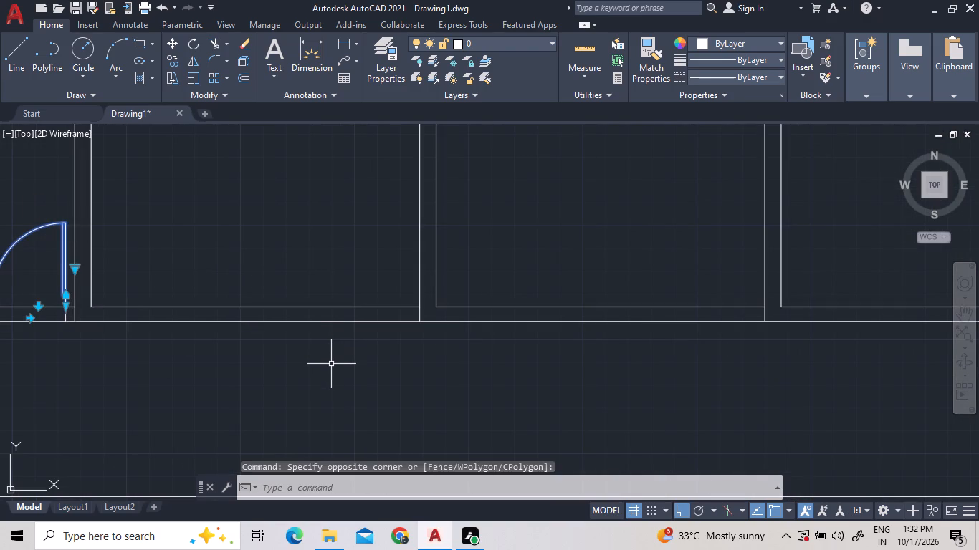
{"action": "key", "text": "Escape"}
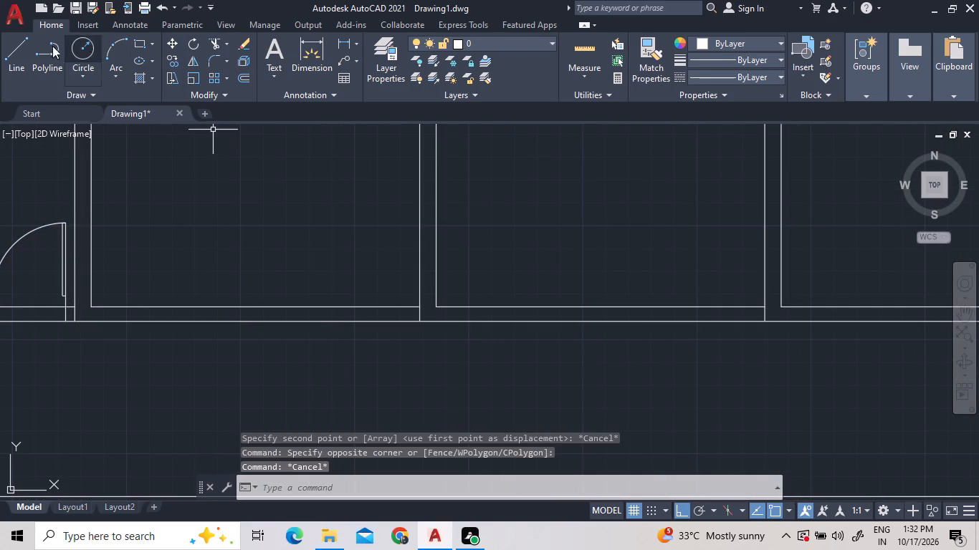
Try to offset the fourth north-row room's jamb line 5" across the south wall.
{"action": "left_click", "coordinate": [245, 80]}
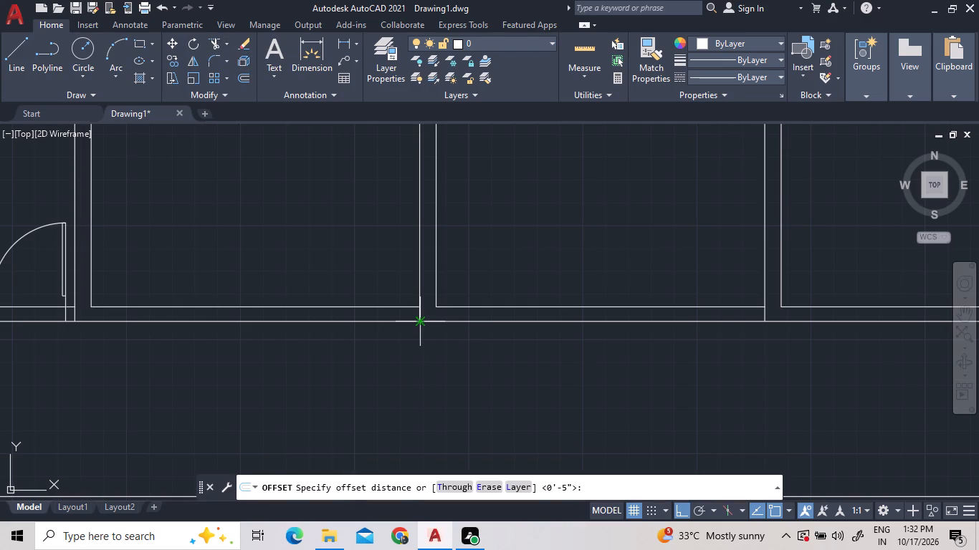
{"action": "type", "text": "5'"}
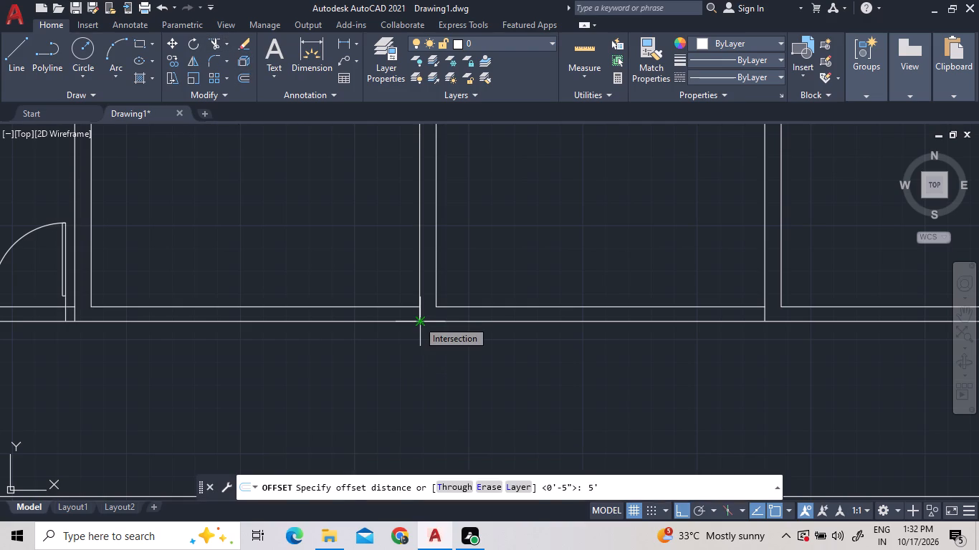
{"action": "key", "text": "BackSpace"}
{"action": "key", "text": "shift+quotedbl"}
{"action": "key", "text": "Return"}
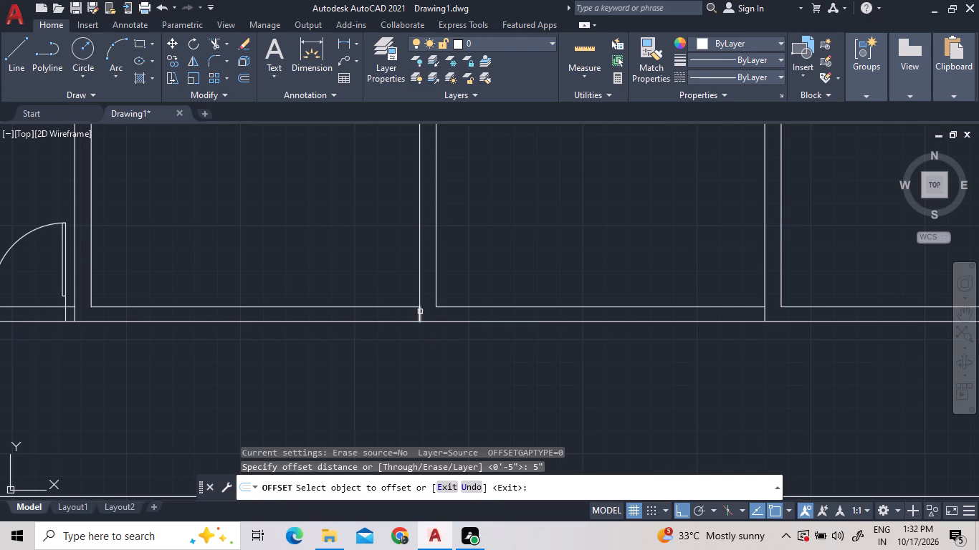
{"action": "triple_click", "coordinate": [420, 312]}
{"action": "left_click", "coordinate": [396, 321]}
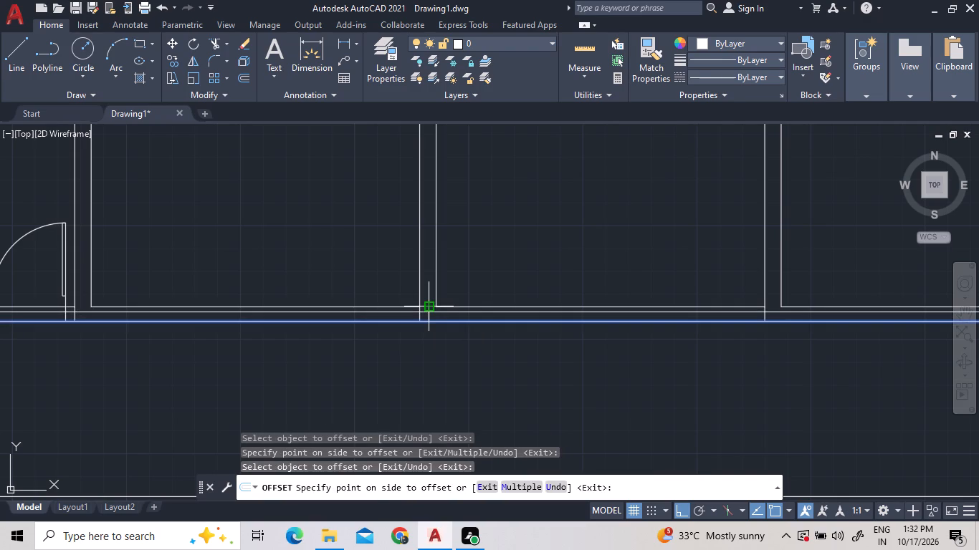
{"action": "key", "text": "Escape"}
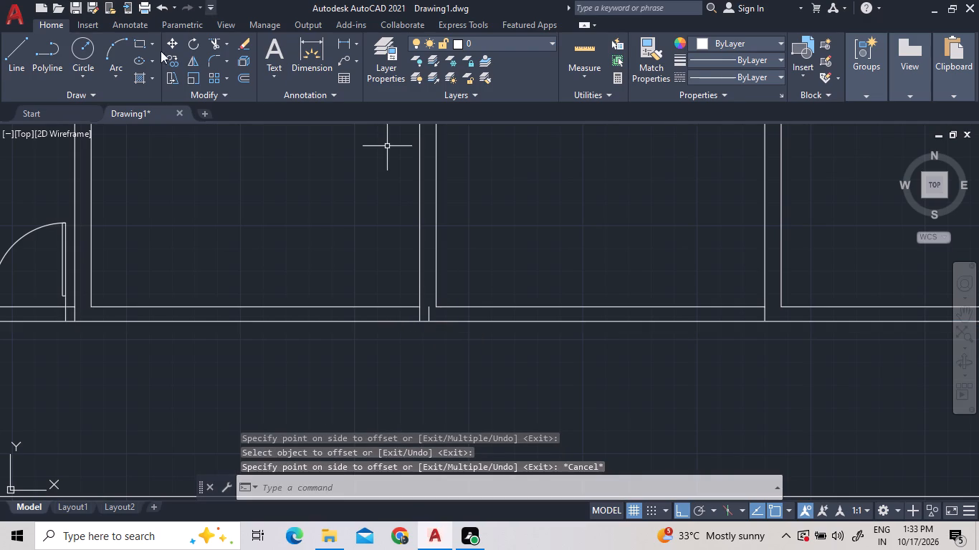
Offset the fourth north-row room's jamb line 5" west, into that room's stretch of south wall.
{"action": "triple_click", "coordinate": [238, 73]}
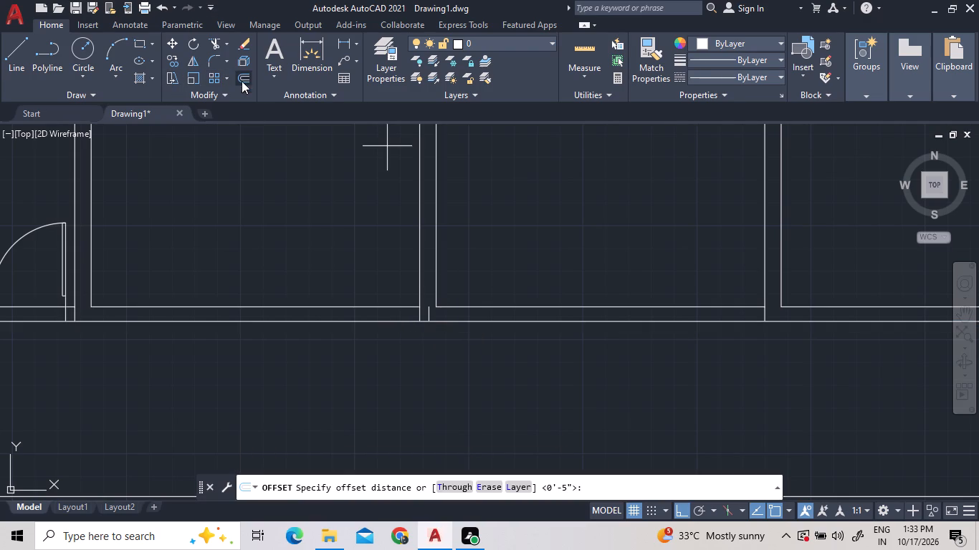
{"action": "left_click", "coordinate": [419, 314]}
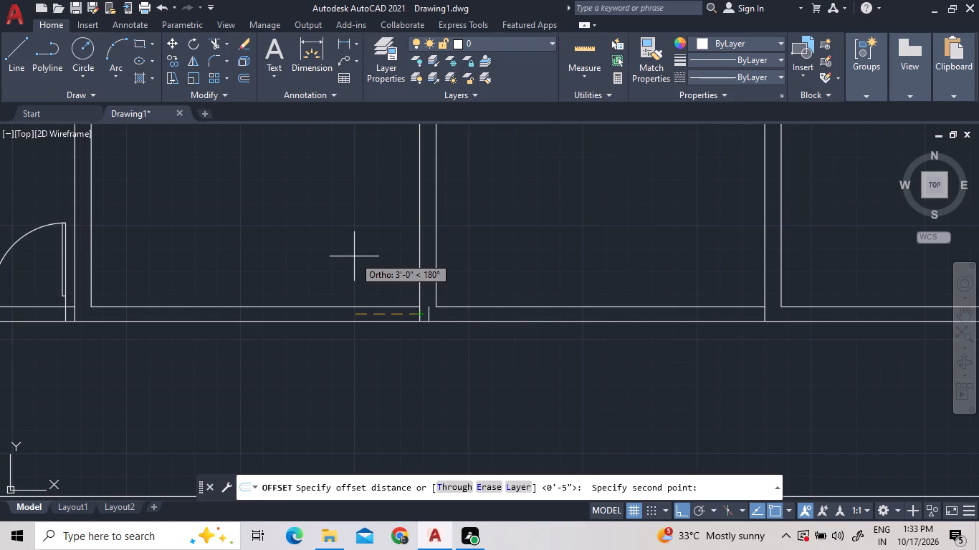
{"action": "key", "text": "5"}
{"action": "key", "text": "shift+quotedbl"}
{"action": "key", "text": "Return"}
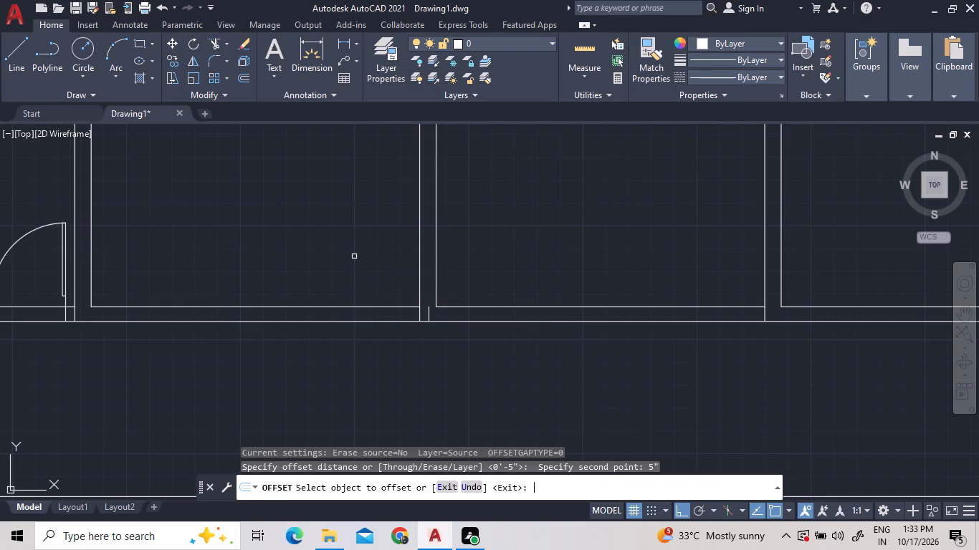
{"action": "double_click", "coordinate": [421, 310]}
{"action": "triple_click", "coordinate": [386, 310]}
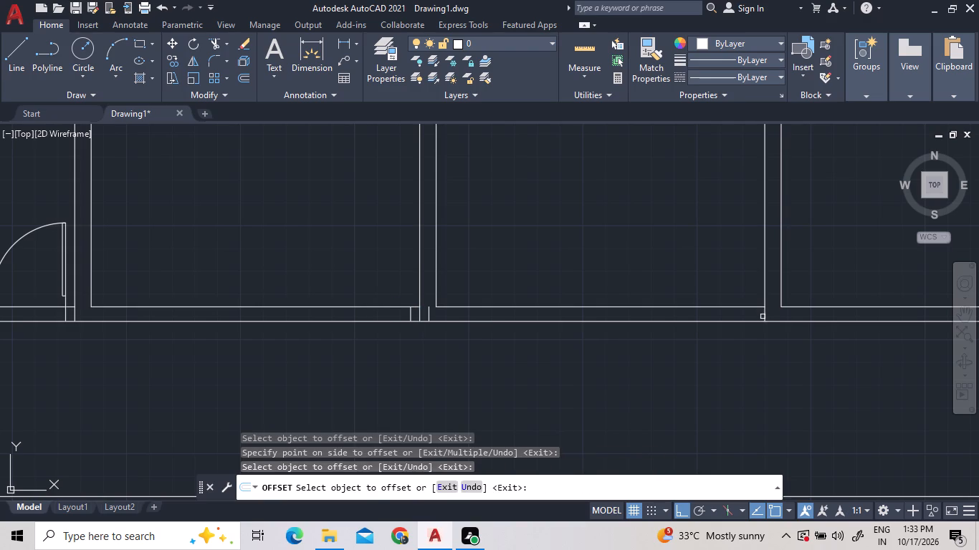
Offset the jamb lines of the fifth and sixth north-row rooms 5" west across the south wall.
{"action": "left_click", "coordinate": [765, 312]}
{"action": "double_click", "coordinate": [740, 308]}
{"action": "scroll", "coordinate": [660, 310], "scroll_direction": "down", "scroll_amount": 3}
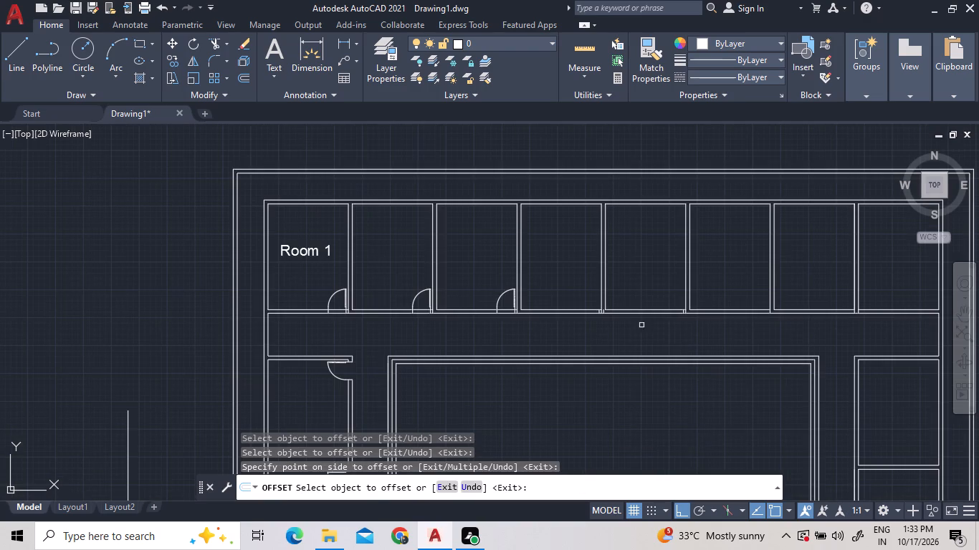
{"action": "scroll", "coordinate": [786, 293], "scroll_direction": "up", "scroll_amount": 2}
{"action": "scroll", "coordinate": [732, 342], "scroll_direction": "up", "scroll_amount": 2}
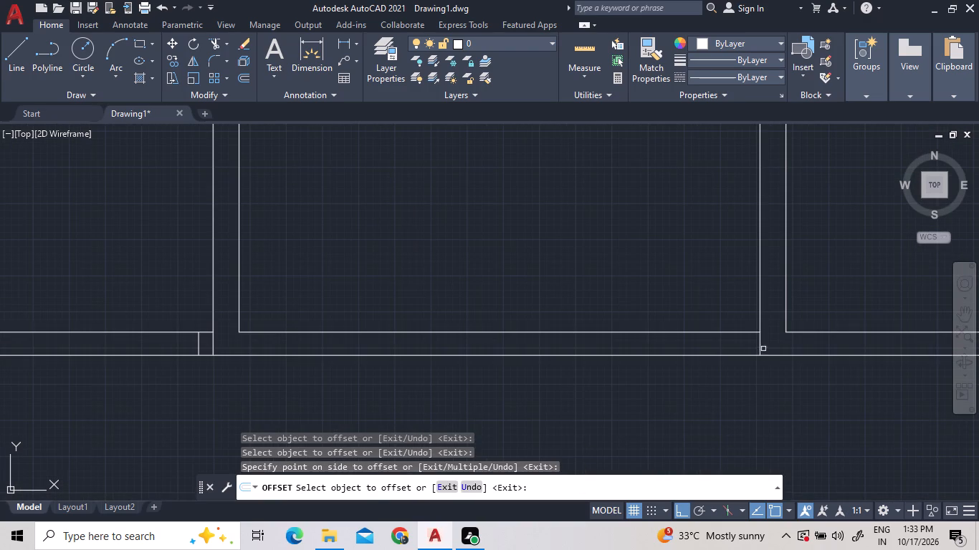
{"action": "double_click", "coordinate": [760, 342]}
{"action": "triple_click", "coordinate": [750, 342]}
{"action": "scroll", "coordinate": [723, 357], "scroll_direction": "down", "scroll_amount": 3}
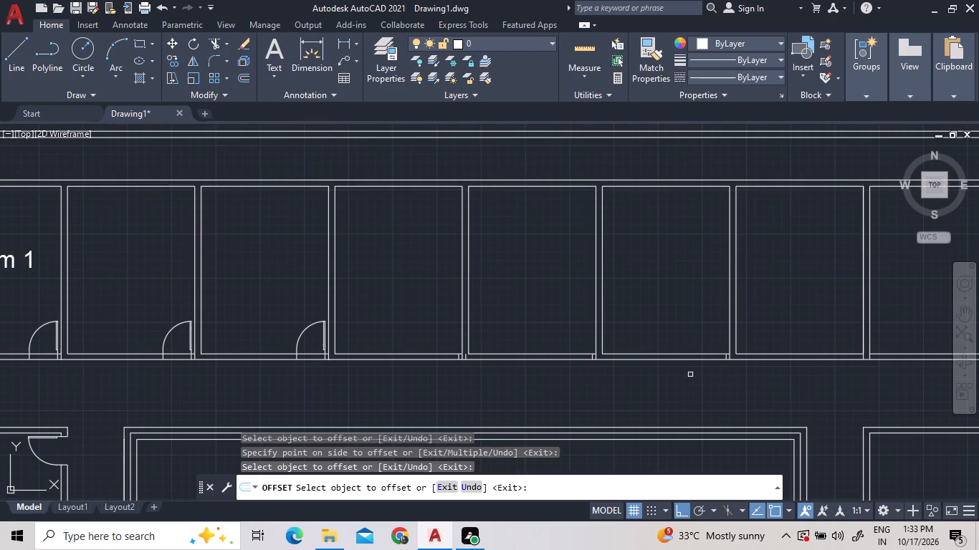
Offset the seventh room's jamb line 5" west and the eighth room's jamb line 5" east.
{"action": "scroll", "coordinate": [887, 353], "scroll_direction": "up", "scroll_amount": 2}
{"action": "left_click", "coordinate": [823, 362]}
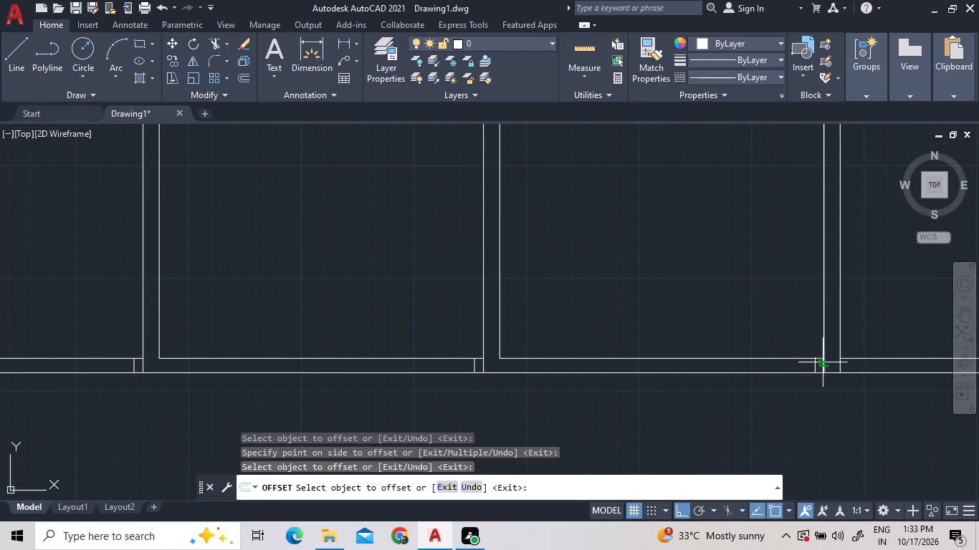
{"action": "double_click", "coordinate": [783, 362]}
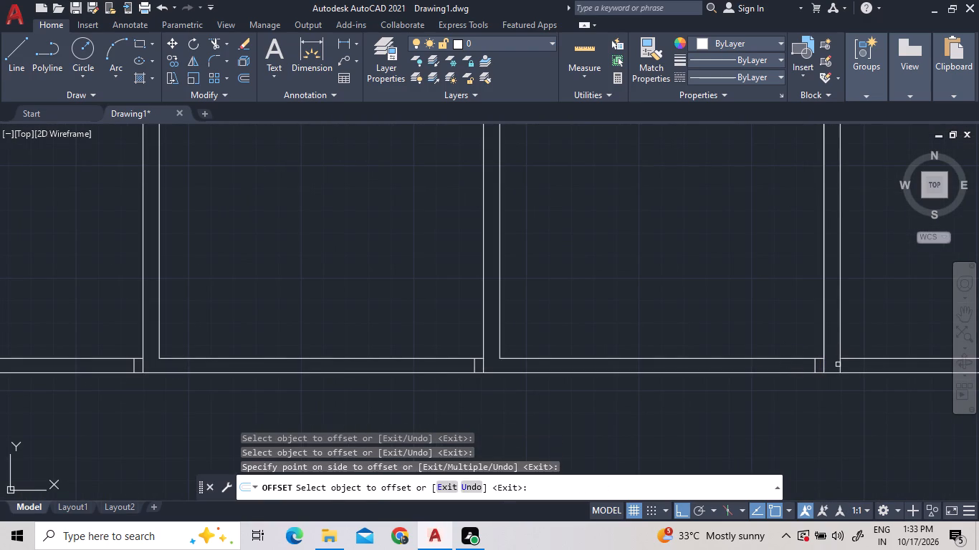
{"action": "triple_click", "coordinate": [839, 363]}
{"action": "double_click", "coordinate": [855, 362]}
{"action": "scroll", "coordinate": [845, 322], "scroll_direction": "down", "scroll_amount": 1}
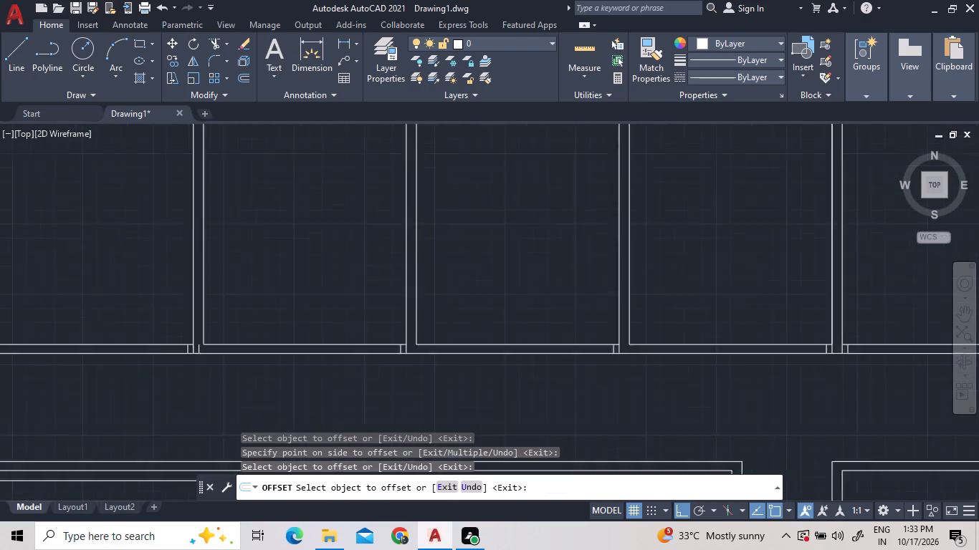
{"action": "scroll", "coordinate": [844, 322], "scroll_direction": "down", "scroll_amount": 1}
{"action": "key", "text": "Escape"}
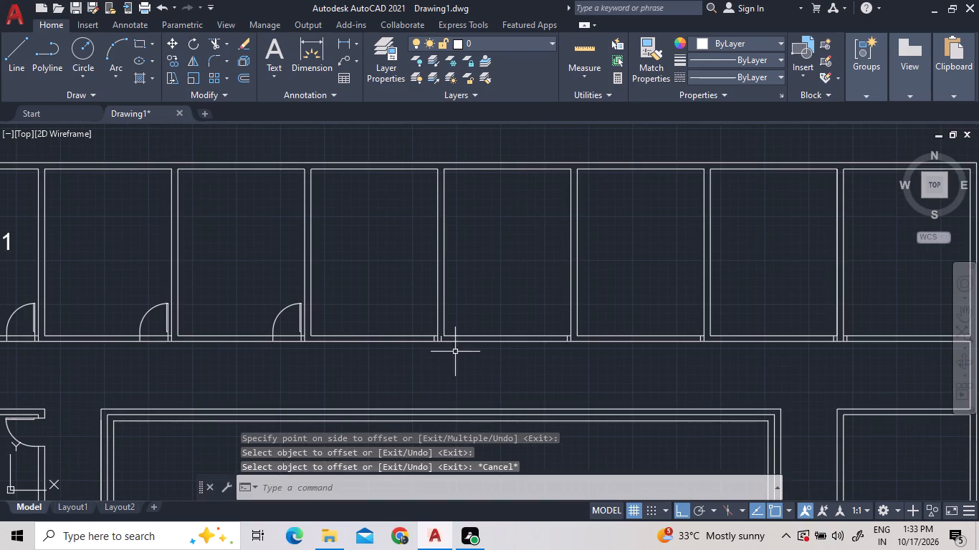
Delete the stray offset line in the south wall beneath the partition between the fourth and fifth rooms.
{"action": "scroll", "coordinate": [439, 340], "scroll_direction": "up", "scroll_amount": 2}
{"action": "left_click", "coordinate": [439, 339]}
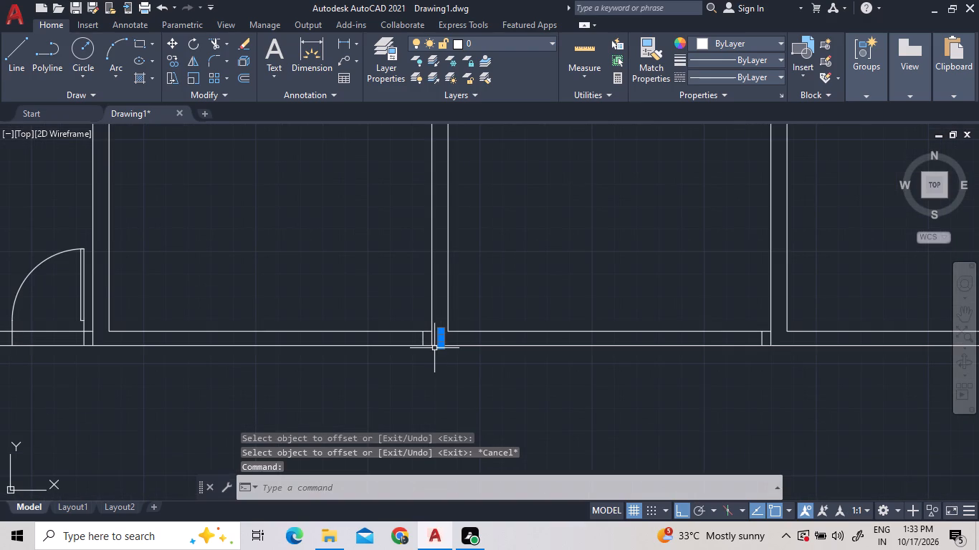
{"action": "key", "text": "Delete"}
Copy the third room's door to the fourth room, from its jamb and inner-wall intersection to the matching offset jamb point.
{"action": "scroll", "coordinate": [428, 372], "scroll_direction": "down", "scroll_amount": 1}
{"action": "scroll", "coordinate": [426, 346], "scroll_direction": "up", "scroll_amount": 3}
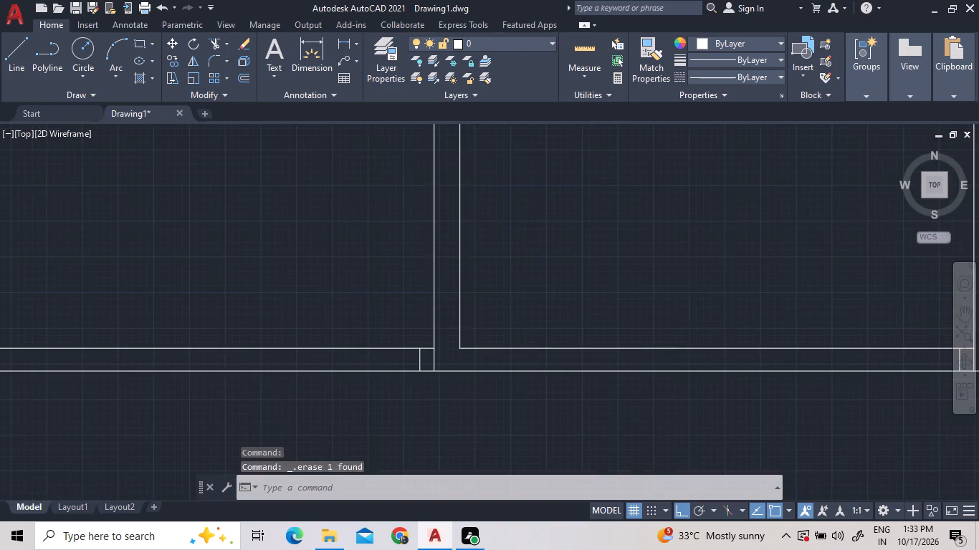
{"action": "scroll", "coordinate": [419, 371], "scroll_direction": "down", "scroll_amount": 2}
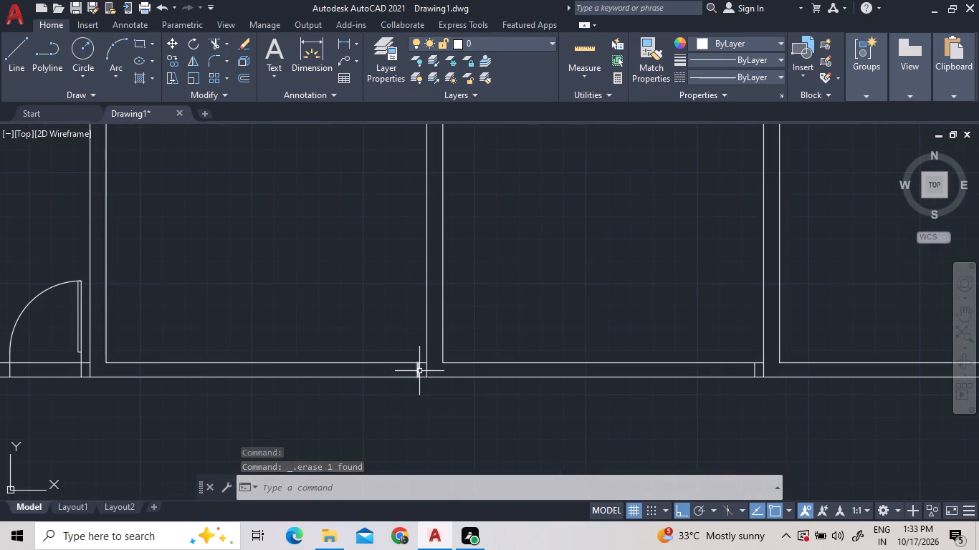
{"action": "double_click", "coordinate": [65, 317]}
{"action": "left_click", "coordinate": [43, 277]}
{"action": "right_click", "coordinate": [65, 349]}
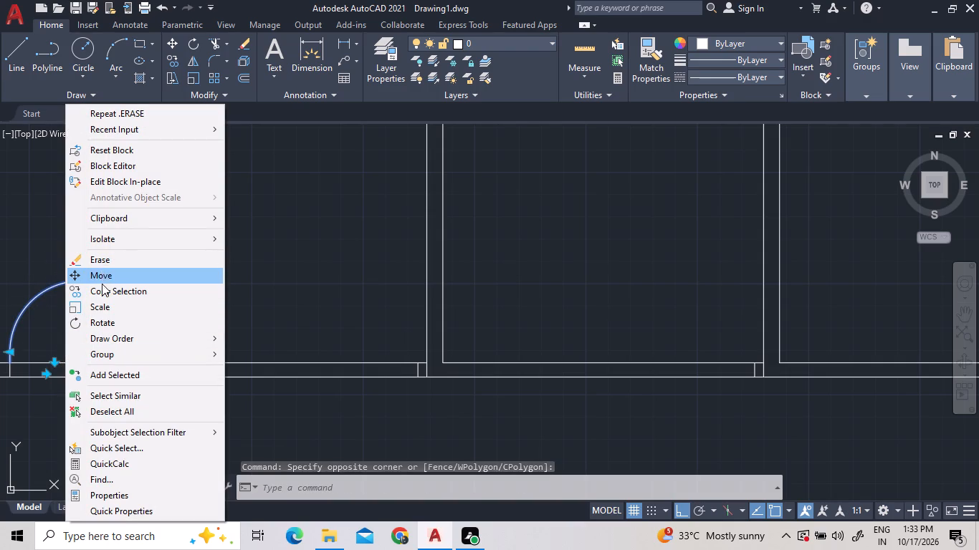
{"action": "left_click", "coordinate": [104, 287]}
{"action": "scroll", "coordinate": [89, 366], "scroll_direction": "up", "scroll_amount": 3}
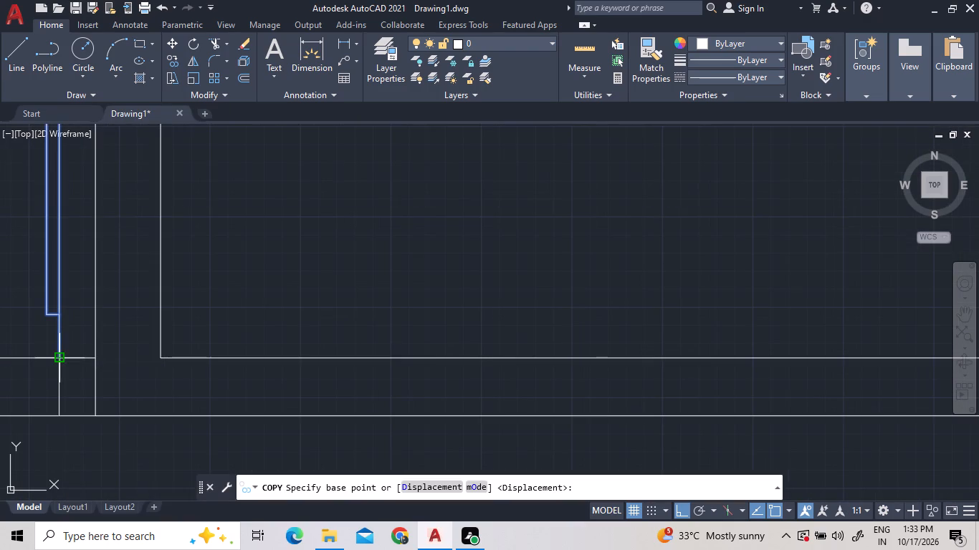
{"action": "left_click", "coordinate": [57, 357]}
{"action": "scroll", "coordinate": [344, 347], "scroll_direction": "down", "scroll_amount": 3}
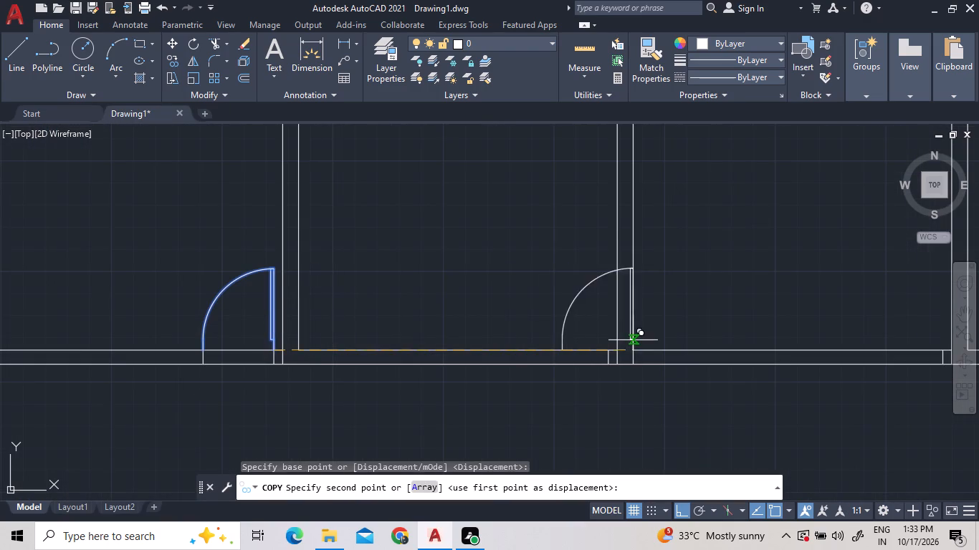
{"action": "scroll", "coordinate": [633, 340], "scroll_direction": "up", "scroll_amount": 3}
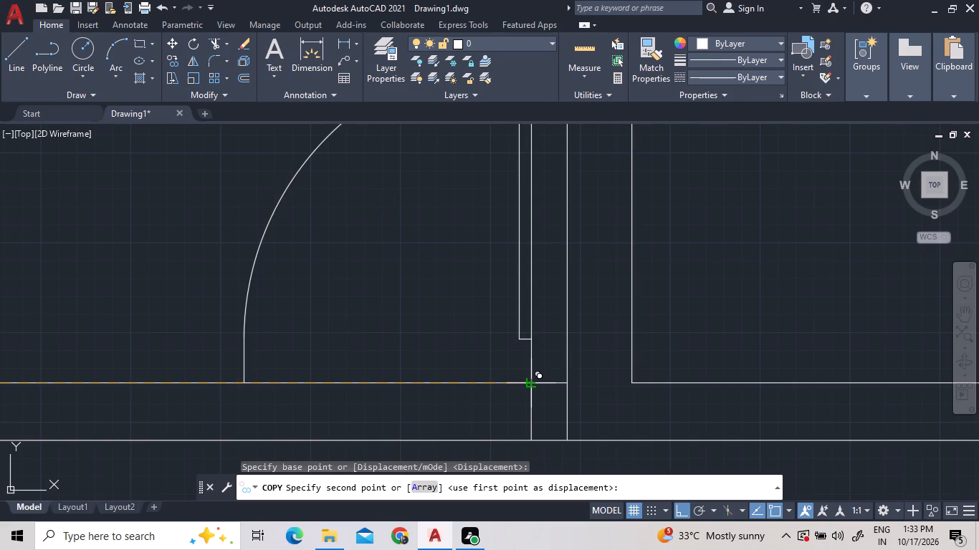
{"action": "left_click", "coordinate": [533, 385]}
Place another copy of the door in the fifth room, where its offset jamb line meets the inner wall line.
{"action": "scroll", "coordinate": [578, 407], "scroll_direction": "down", "scroll_amount": 4}
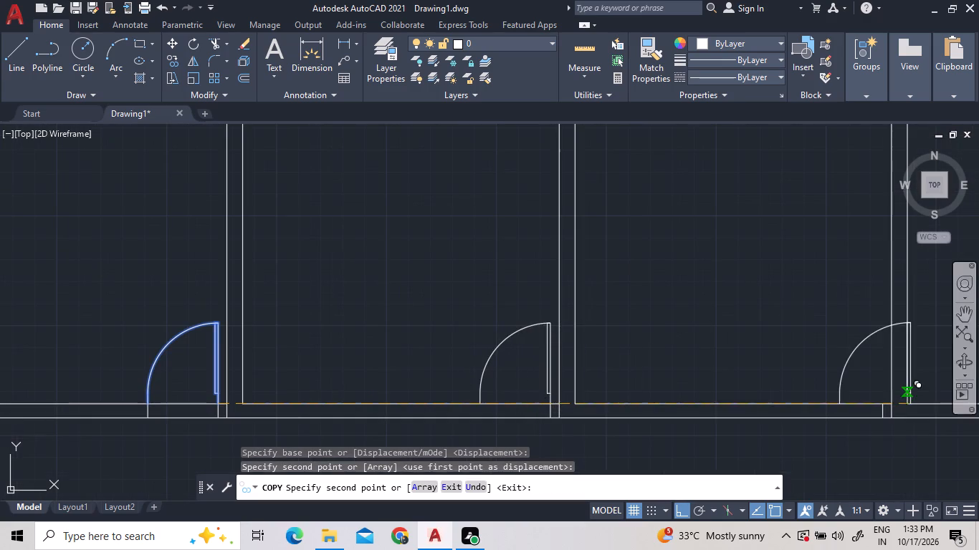
{"action": "scroll", "coordinate": [978, 387], "scroll_direction": "up", "scroll_amount": 3}
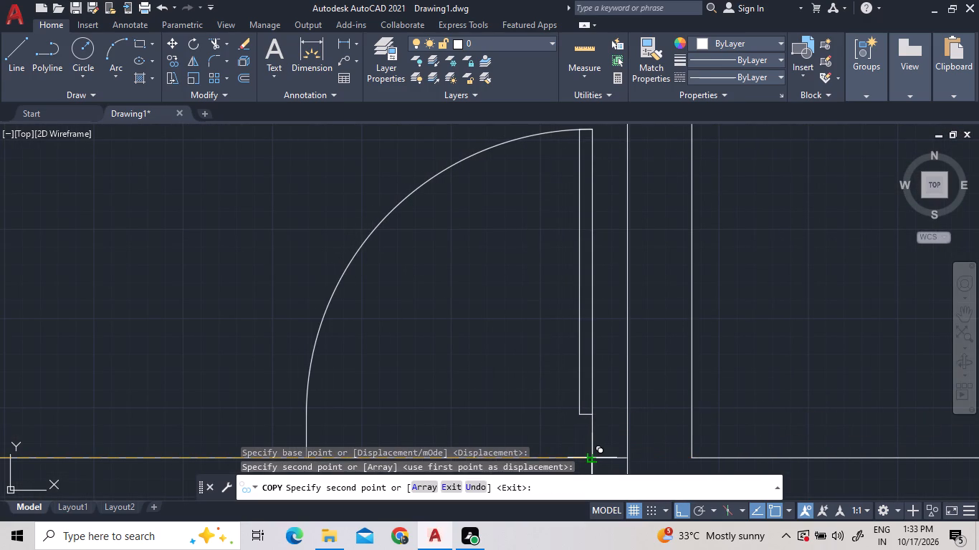
{"action": "triple_click", "coordinate": [588, 460]}
{"action": "scroll", "coordinate": [687, 351], "scroll_direction": "down", "scroll_amount": 3}
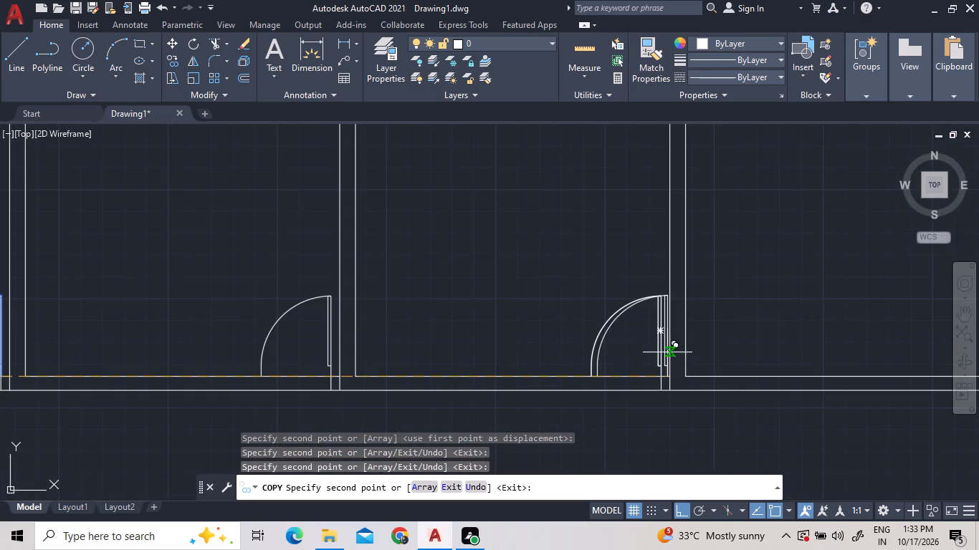
Place another copy of the door in the seventh room, where its offset jamb line meets the inner wall line.
{"action": "scroll", "coordinate": [667, 352], "scroll_direction": "down", "scroll_amount": 3}
{"action": "scroll", "coordinate": [824, 333], "scroll_direction": "up", "scroll_amount": 3}
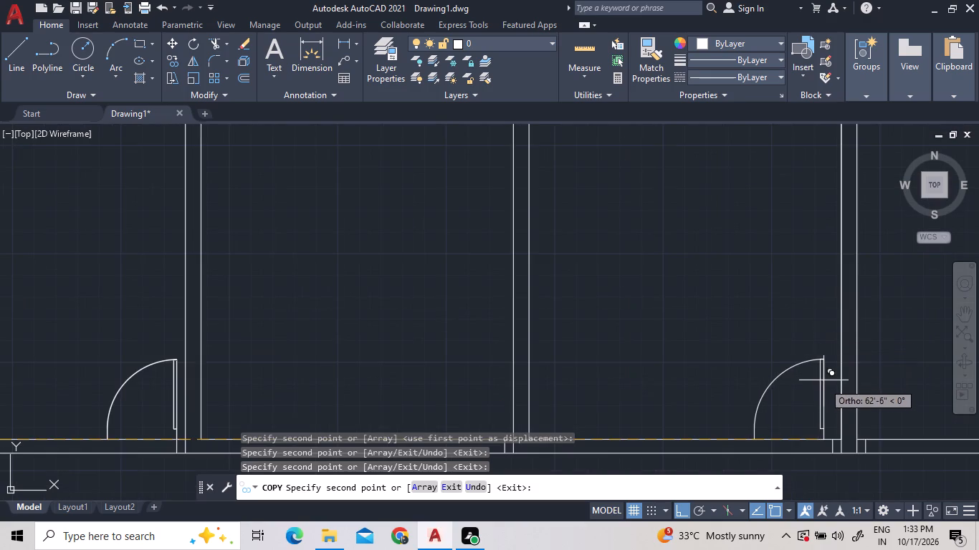
{"action": "scroll", "coordinate": [834, 439], "scroll_direction": "up", "scroll_amount": 3}
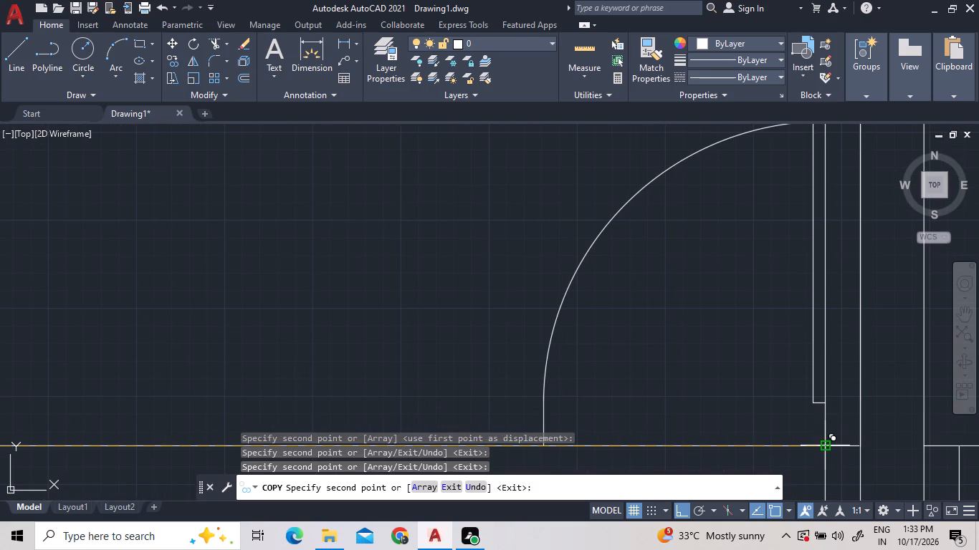
{"action": "double_click", "coordinate": [822, 445]}
Place a door copy in the eighth room with its swing arc ending at the offset jamb line, and finish copying.
{"action": "scroll", "coordinate": [712, 352], "scroll_direction": "down", "scroll_amount": 3}
{"action": "scroll", "coordinate": [844, 363], "scroll_direction": "up", "scroll_amount": 2}
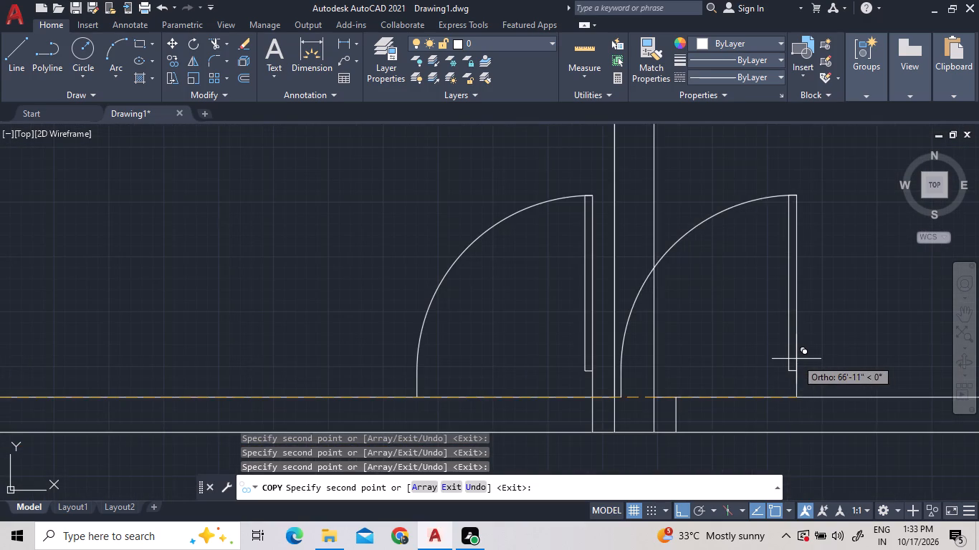
{"action": "scroll", "coordinate": [796, 359], "scroll_direction": "down", "scroll_amount": 5}
{"action": "scroll", "coordinate": [772, 370], "scroll_direction": "up", "scroll_amount": 6}
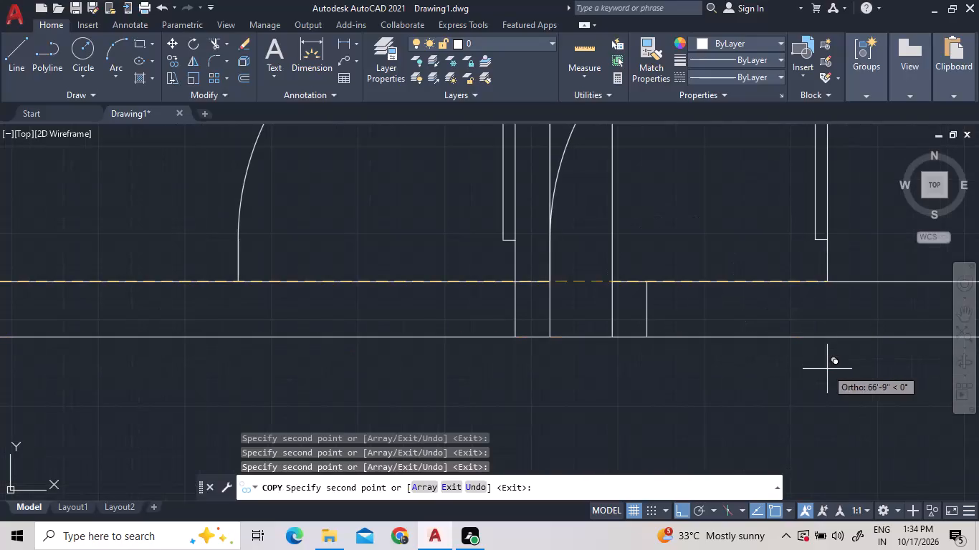
{"action": "double_click", "coordinate": [922, 352]}
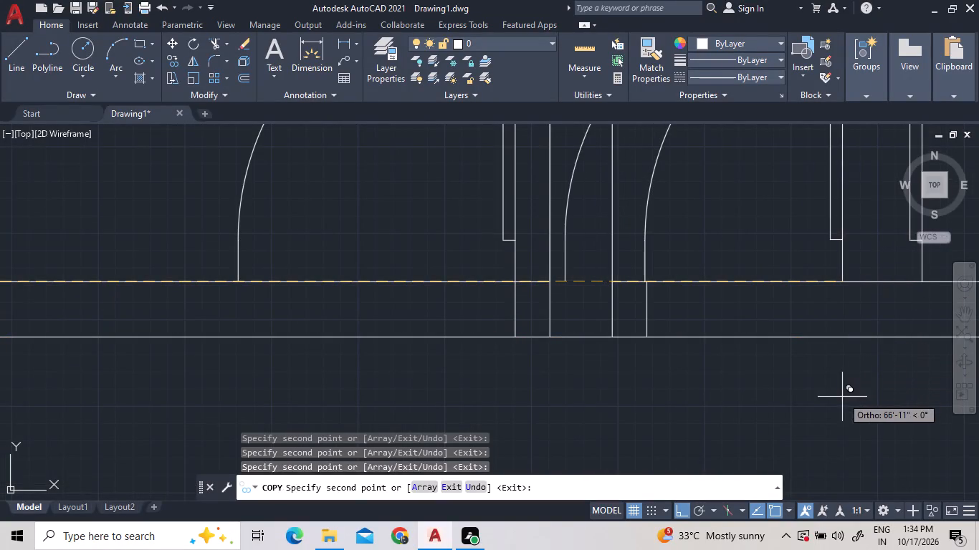
{"action": "scroll", "coordinate": [842, 397], "scroll_direction": "down", "scroll_amount": 7}
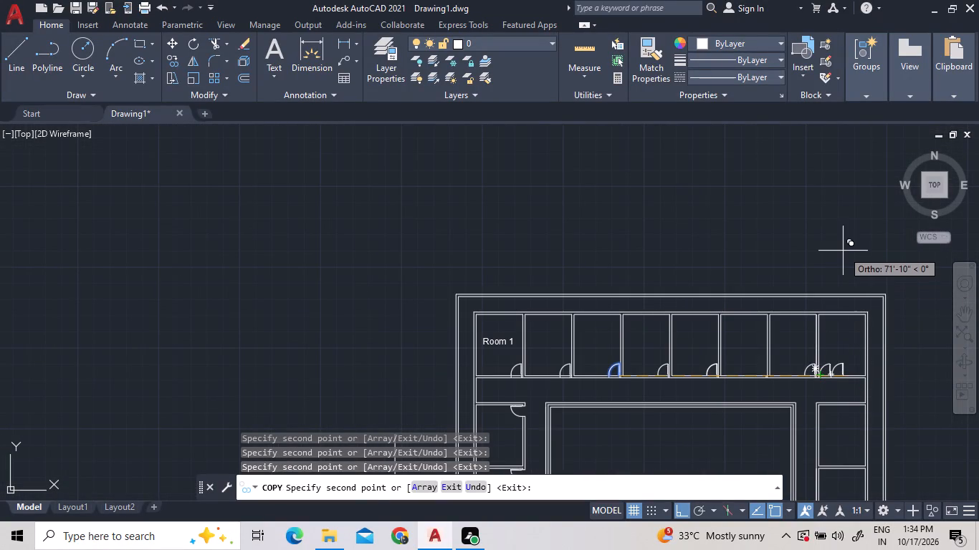
{"action": "key", "text": "Escape"}
{"action": "scroll", "coordinate": [833, 364], "scroll_direction": "up", "scroll_amount": 3}
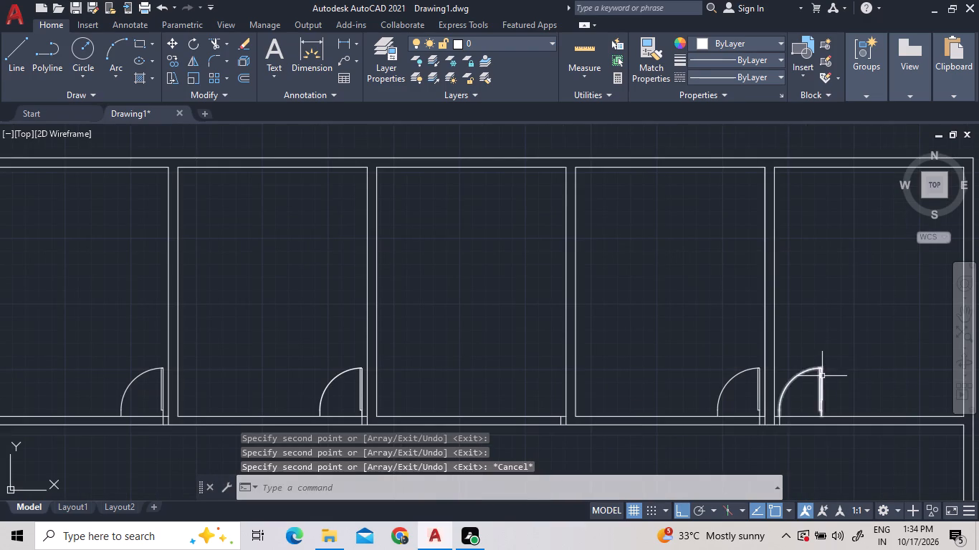
Flip the eighth room's door horizontally so its leaf stands beside the partition wall shared with the seventh room.
{"action": "scroll", "coordinate": [811, 395], "scroll_direction": "up", "scroll_amount": 2}
{"action": "left_click", "coordinate": [811, 359]}
{"action": "left_click", "coordinate": [775, 314]}
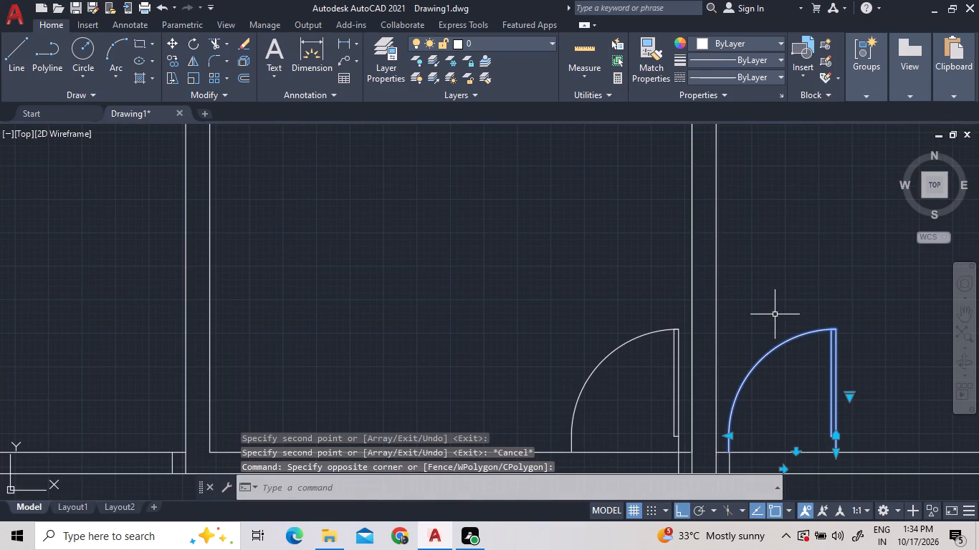
{"action": "double_click", "coordinate": [783, 468]}
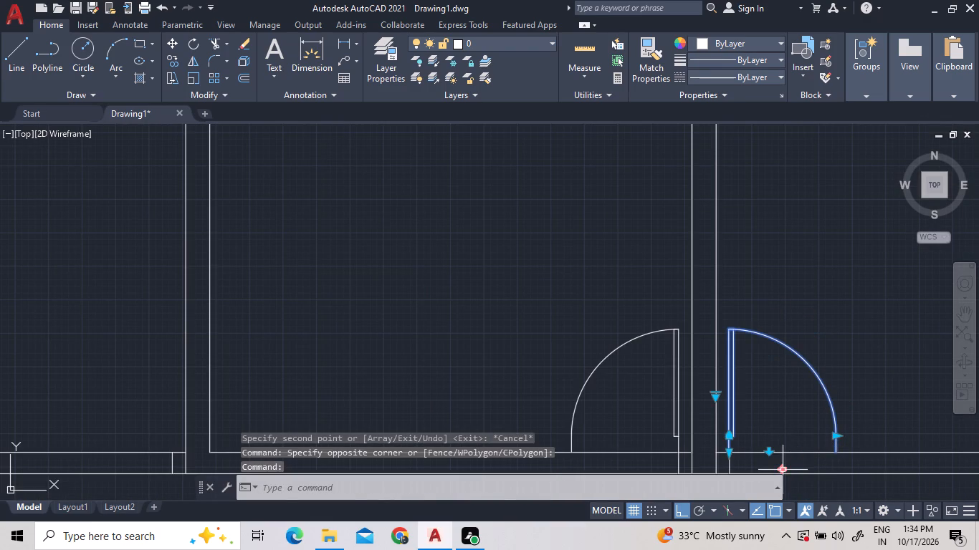
Move the flipped eighth-room door from its leaf's bottom end to the offset jamb line's intersection with the inner wall line.
{"action": "scroll", "coordinate": [739, 462], "scroll_direction": "up", "scroll_amount": 4}
{"action": "scroll", "coordinate": [686, 439], "scroll_direction": "up", "scroll_amount": 2}
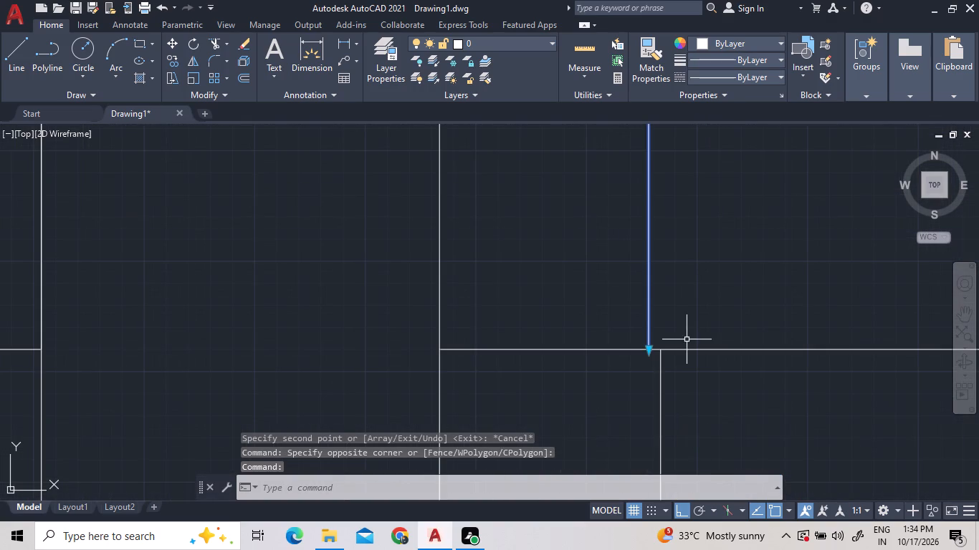
{"action": "right_click", "coordinate": [684, 314]}
{"action": "left_click", "coordinate": [722, 277]}
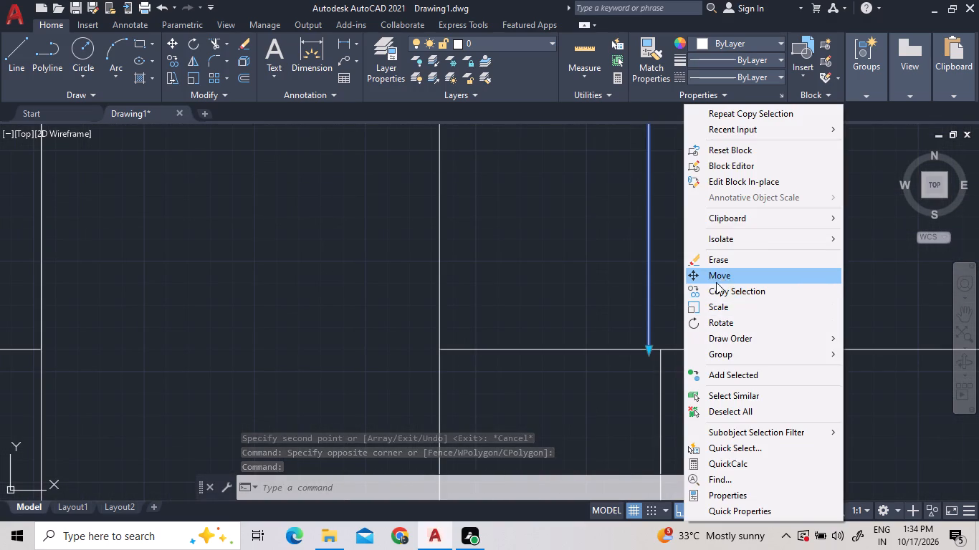
{"action": "double_click", "coordinate": [650, 353]}
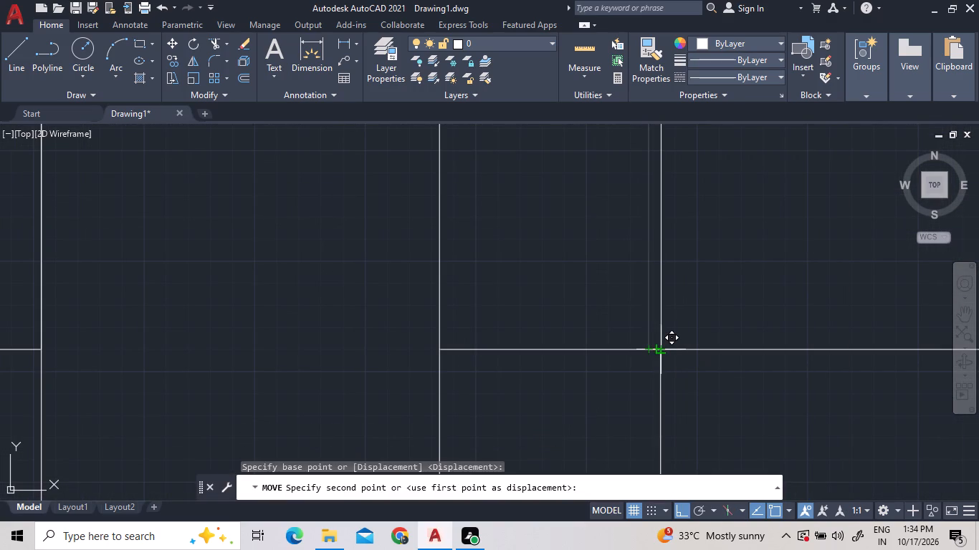
{"action": "left_click", "coordinate": [664, 349]}
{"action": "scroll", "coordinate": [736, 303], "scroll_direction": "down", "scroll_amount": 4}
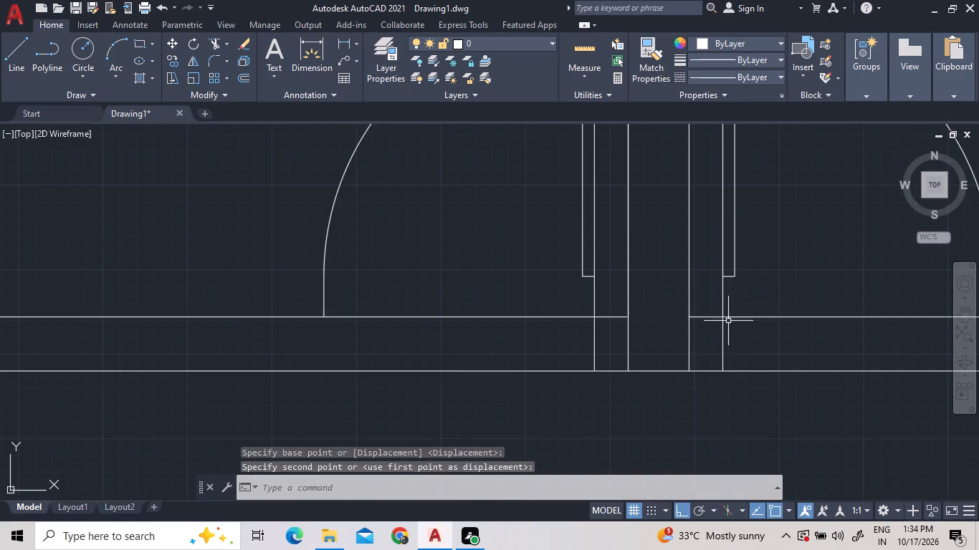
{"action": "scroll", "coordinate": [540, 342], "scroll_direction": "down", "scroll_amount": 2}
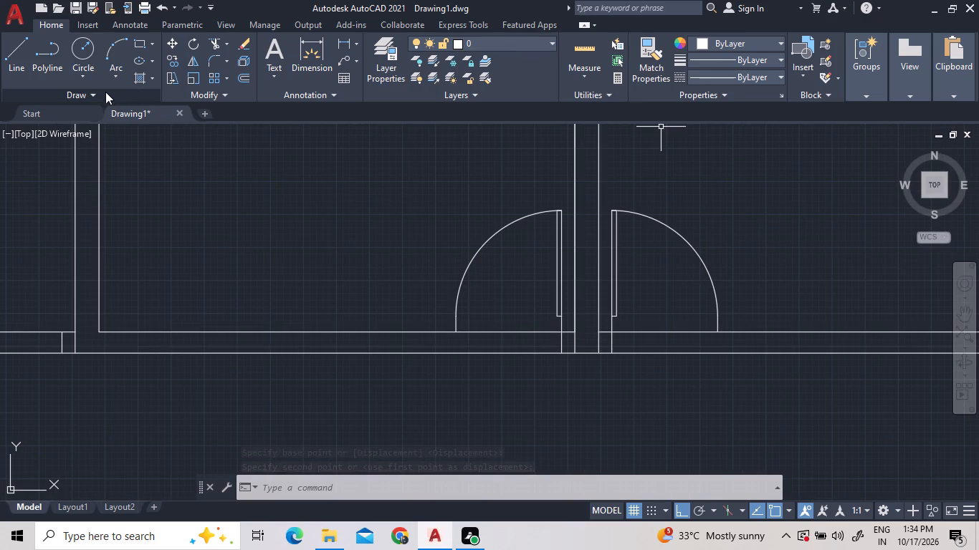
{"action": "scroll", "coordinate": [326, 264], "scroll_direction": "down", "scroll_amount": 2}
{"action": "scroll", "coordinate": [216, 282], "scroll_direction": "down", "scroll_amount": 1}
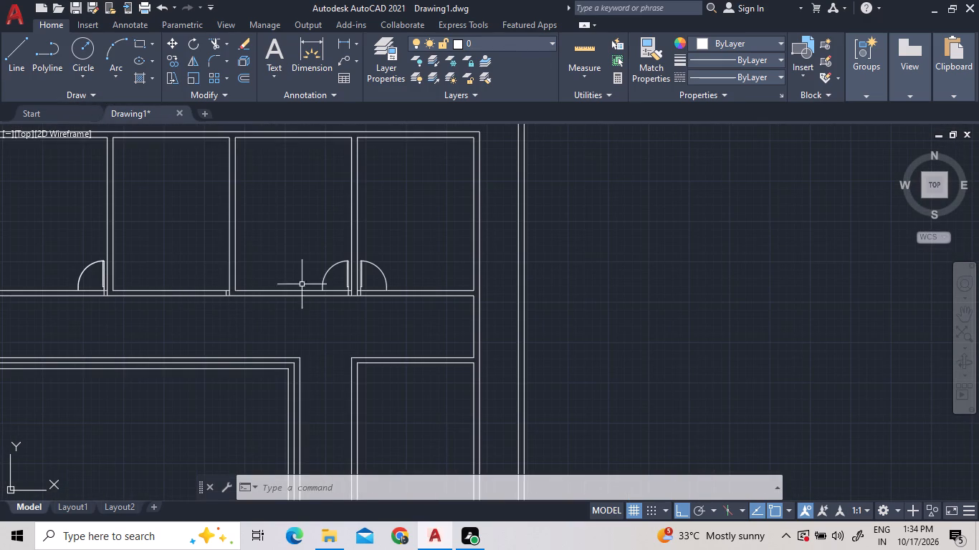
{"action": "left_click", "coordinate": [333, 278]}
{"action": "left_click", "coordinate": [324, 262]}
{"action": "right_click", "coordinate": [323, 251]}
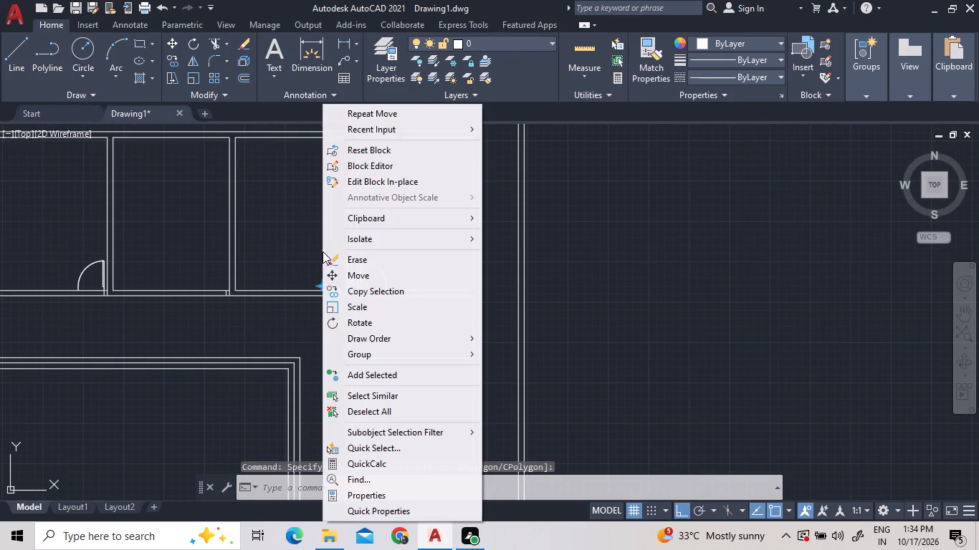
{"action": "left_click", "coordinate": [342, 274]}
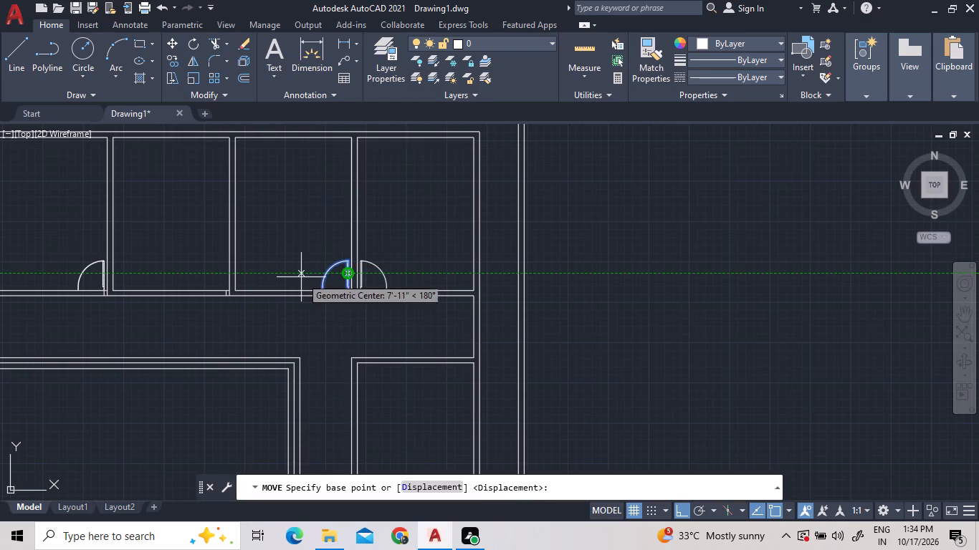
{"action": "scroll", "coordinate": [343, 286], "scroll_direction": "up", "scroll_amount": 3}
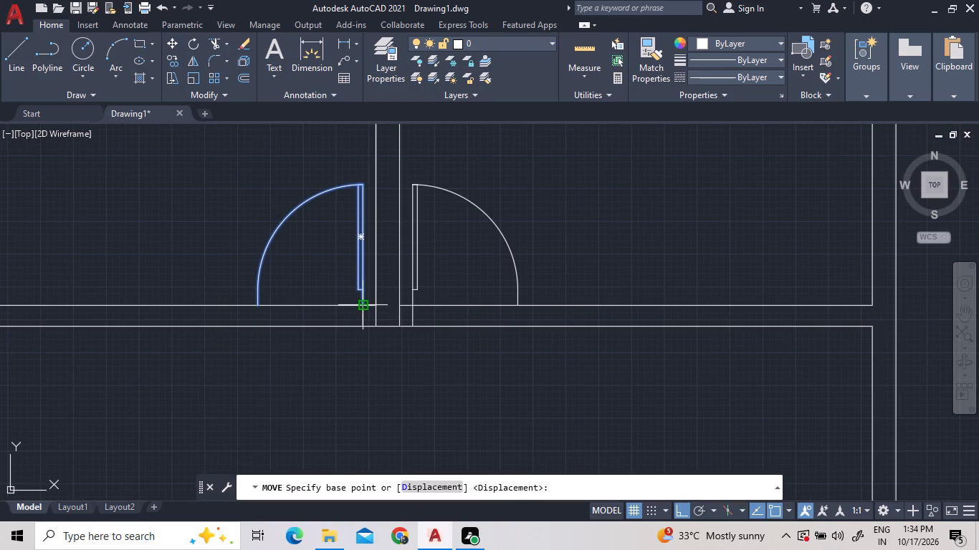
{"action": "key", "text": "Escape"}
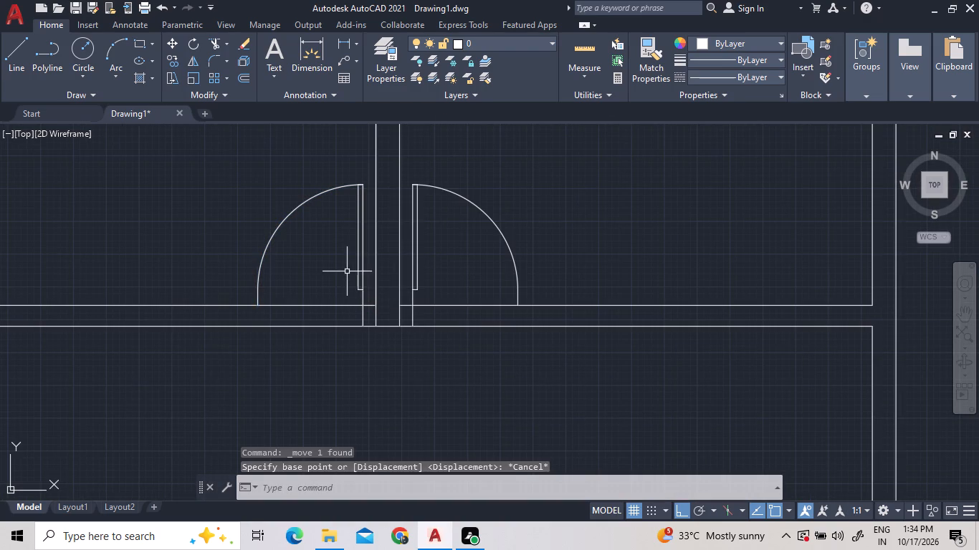
Copy the seventh room's door into the sixth room, placing it near the offset jamb line, and finish copying.
{"action": "double_click", "coordinate": [343, 268]}
{"action": "double_click", "coordinate": [255, 211]}
{"action": "right_click", "coordinate": [255, 211]}
{"action": "double_click", "coordinate": [294, 287]}
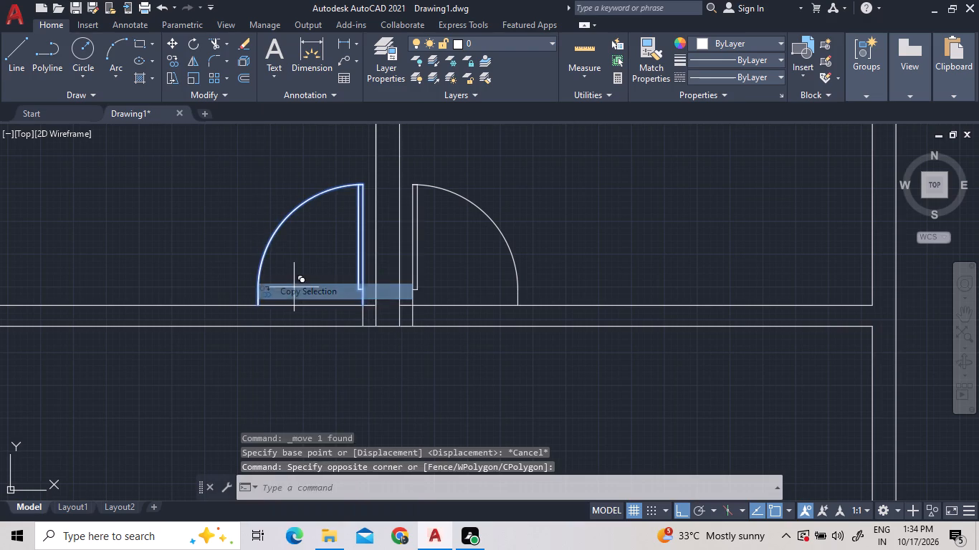
{"action": "scroll", "coordinate": [170, 296], "scroll_direction": "down", "scroll_amount": 3}
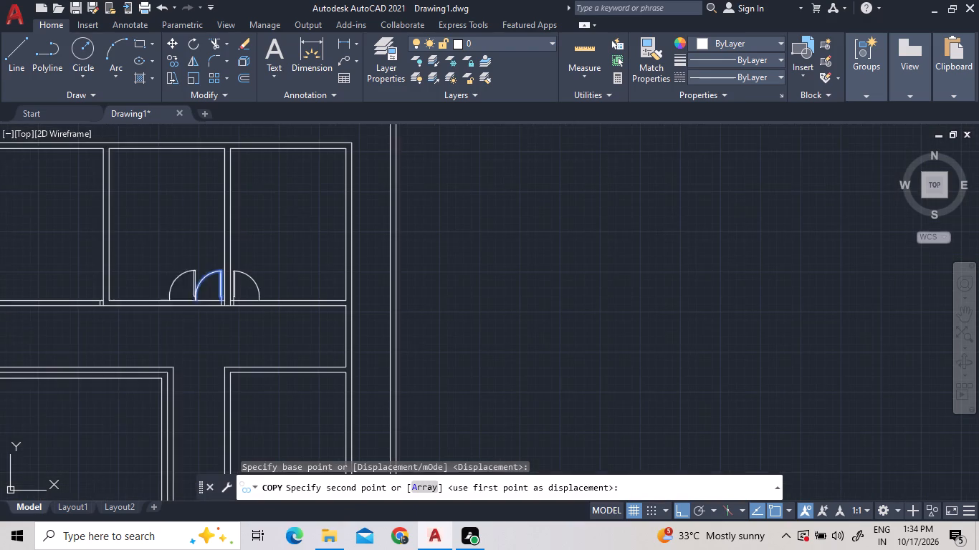
{"action": "scroll", "coordinate": [67, 291], "scroll_direction": "up", "scroll_amount": 3}
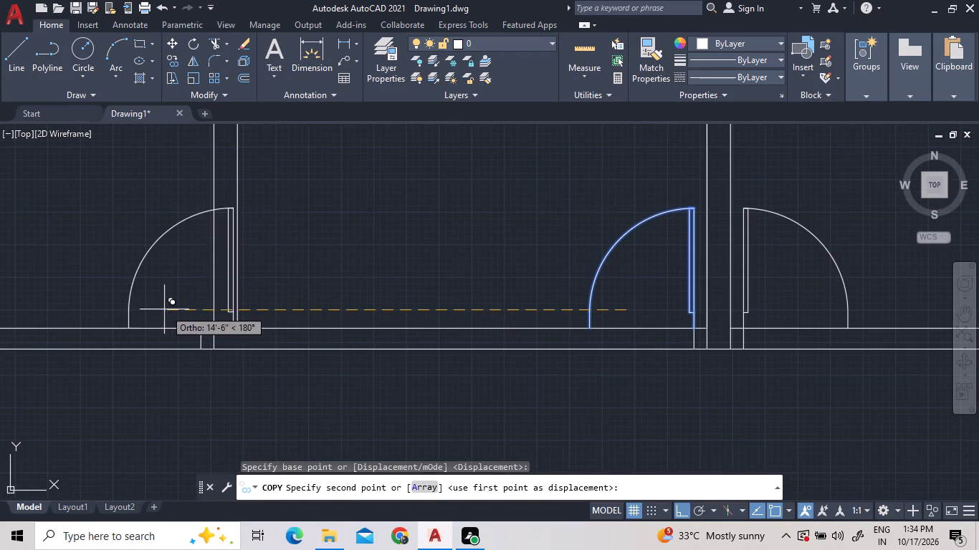
{"action": "double_click", "coordinate": [121, 315]}
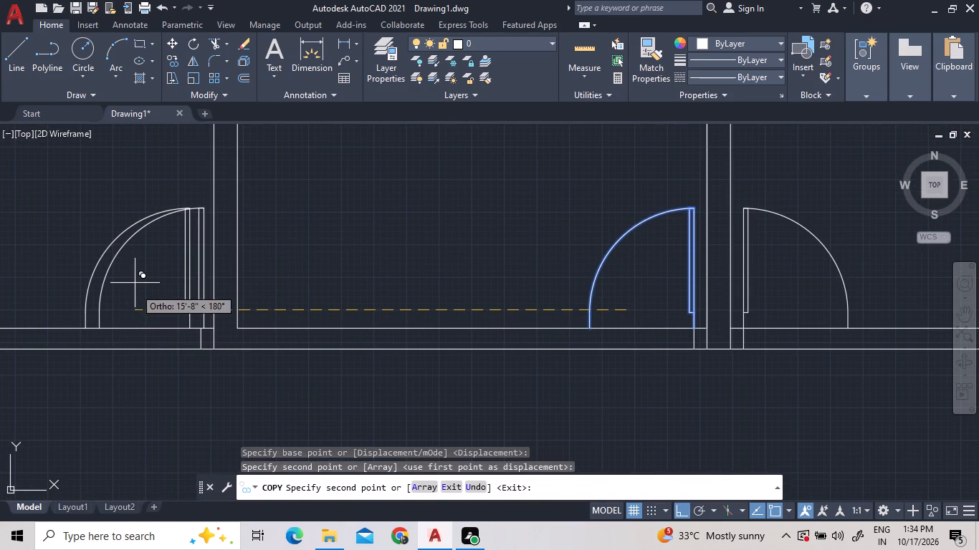
{"action": "right_click", "coordinate": [135, 283]}
{"action": "left_click", "coordinate": [151, 286]}
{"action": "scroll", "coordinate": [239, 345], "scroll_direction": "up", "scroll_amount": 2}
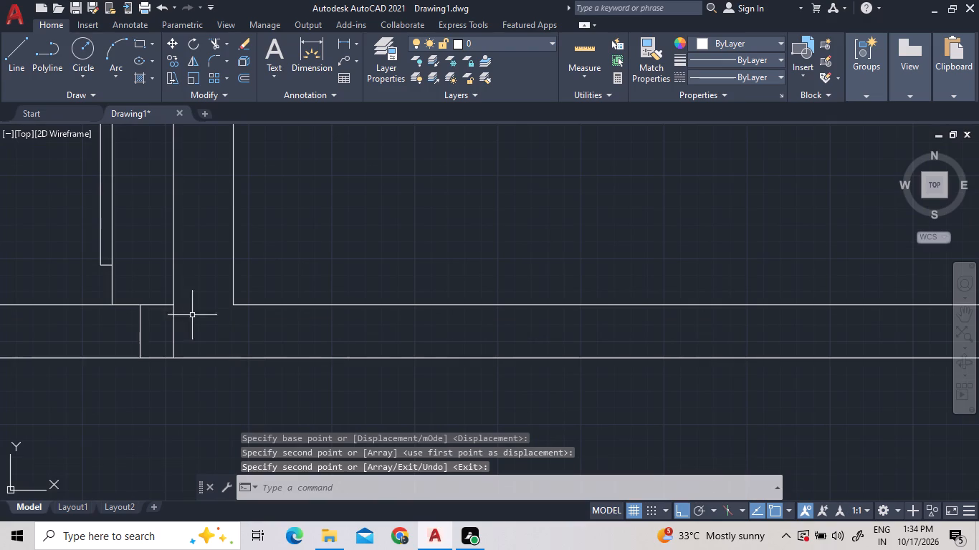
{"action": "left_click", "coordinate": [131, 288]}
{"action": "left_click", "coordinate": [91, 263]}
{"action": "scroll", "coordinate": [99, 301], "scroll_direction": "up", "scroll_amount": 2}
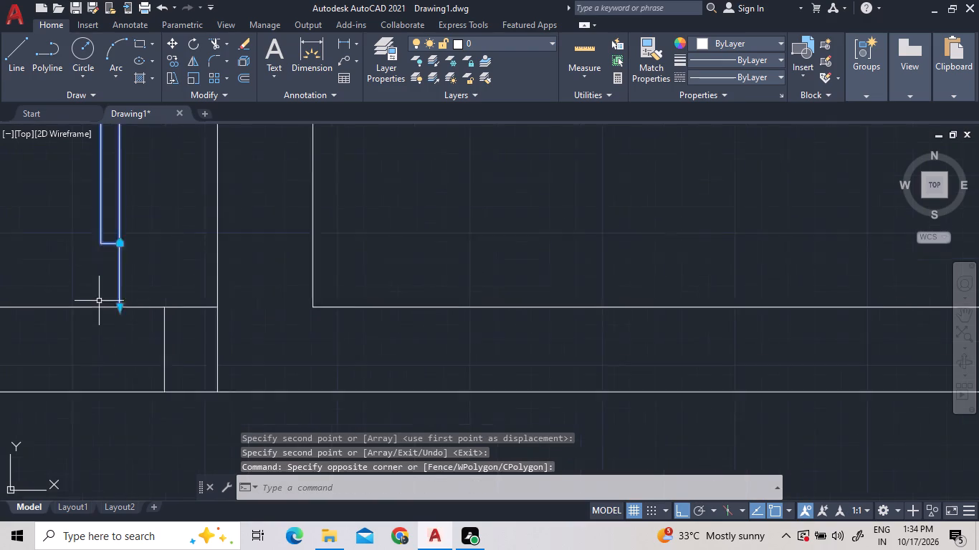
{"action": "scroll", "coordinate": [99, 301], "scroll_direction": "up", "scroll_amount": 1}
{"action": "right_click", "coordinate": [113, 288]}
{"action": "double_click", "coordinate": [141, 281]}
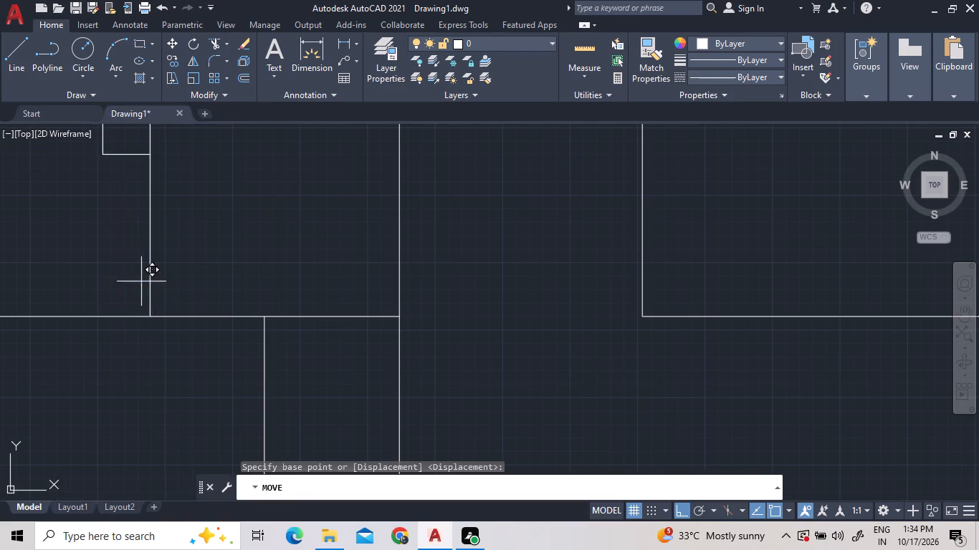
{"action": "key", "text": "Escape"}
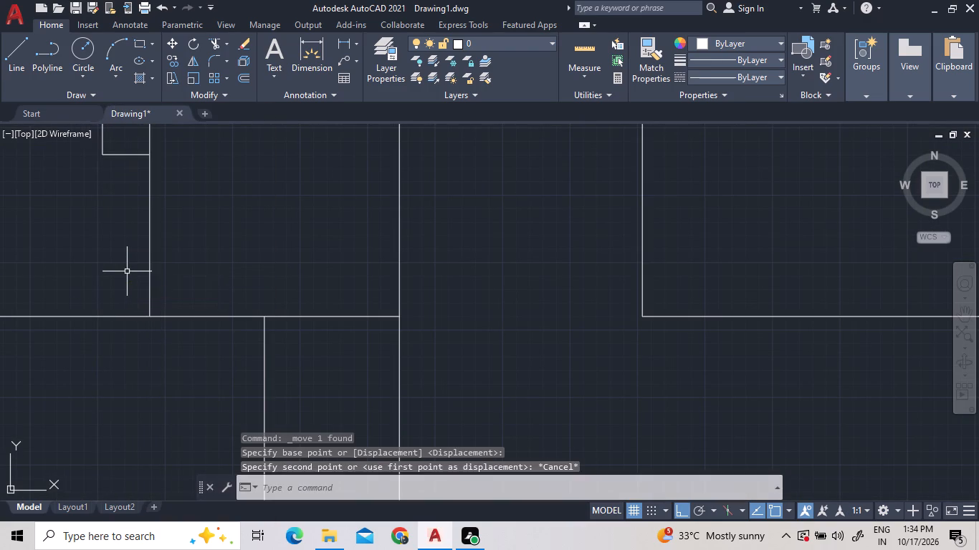
Move the sixth room's door from its leaf's bottom end to the offset jamb line's intersection with the inner wall line.
{"action": "left_click", "coordinate": [167, 284]}
{"action": "double_click", "coordinate": [74, 233]}
{"action": "scroll", "coordinate": [158, 322], "scroll_direction": "up", "scroll_amount": 4}
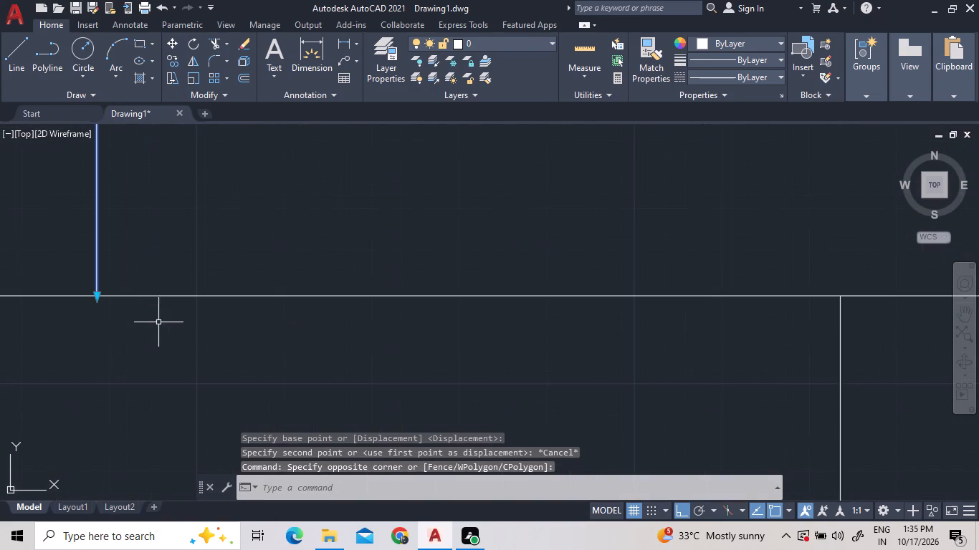
{"action": "right_click", "coordinate": [123, 241]}
{"action": "left_click", "coordinate": [129, 273]}
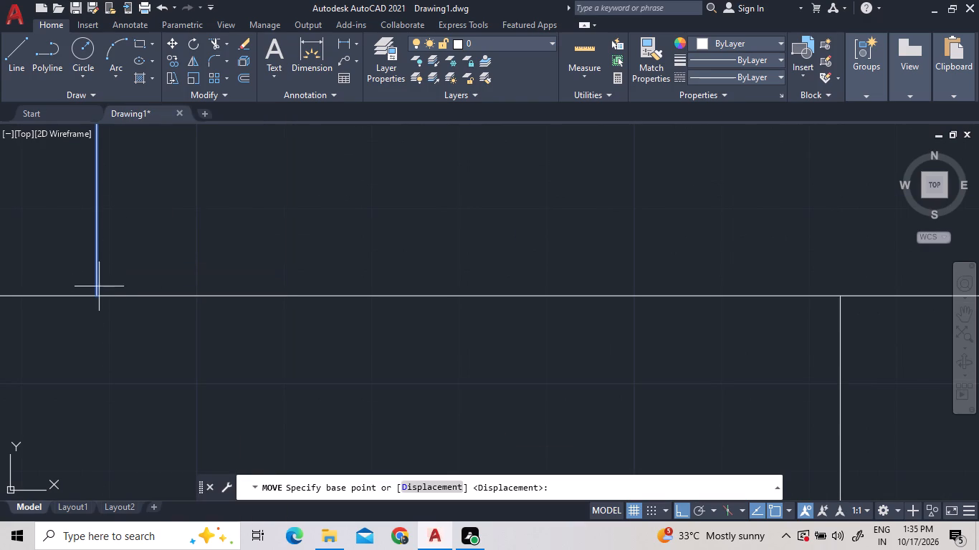
{"action": "left_click", "coordinate": [97, 296]}
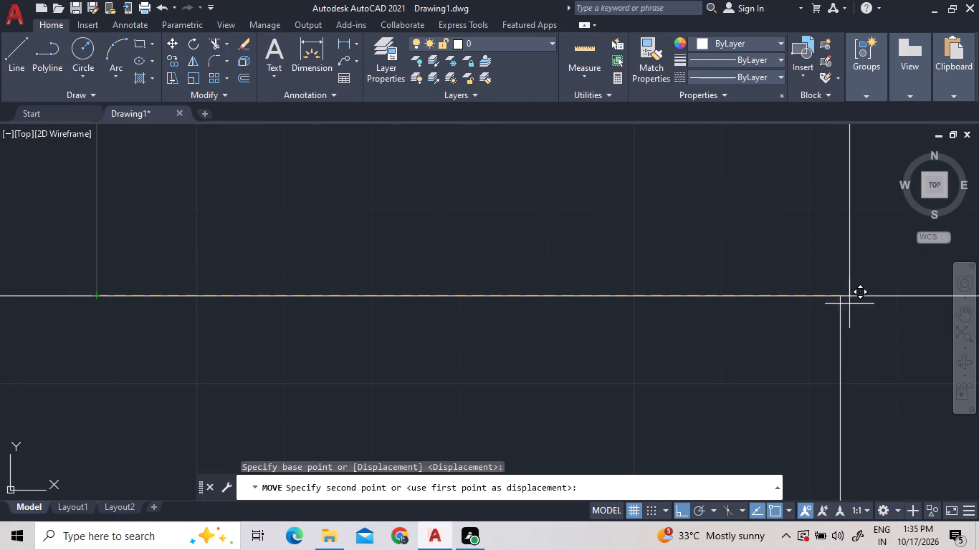
{"action": "left_click", "coordinate": [839, 296]}
Draw a jamb line across the wall thickness from the fourth room's door swing end to the corridor-side wall line.
{"action": "scroll", "coordinate": [644, 379], "scroll_direction": "down", "scroll_amount": 11}
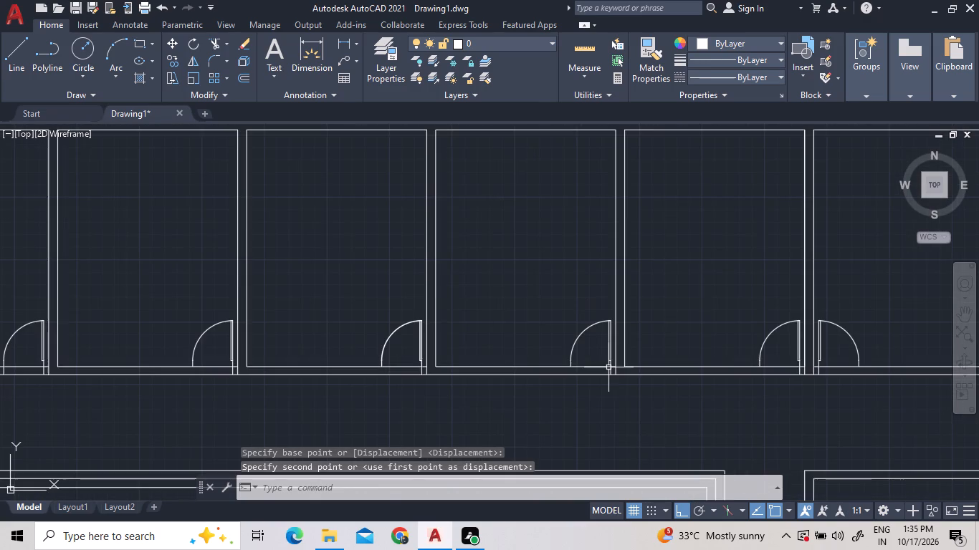
{"action": "scroll", "coordinate": [608, 367], "scroll_direction": "down", "scroll_amount": 1}
{"action": "scroll", "coordinate": [360, 365], "scroll_direction": "up", "scroll_amount": 2}
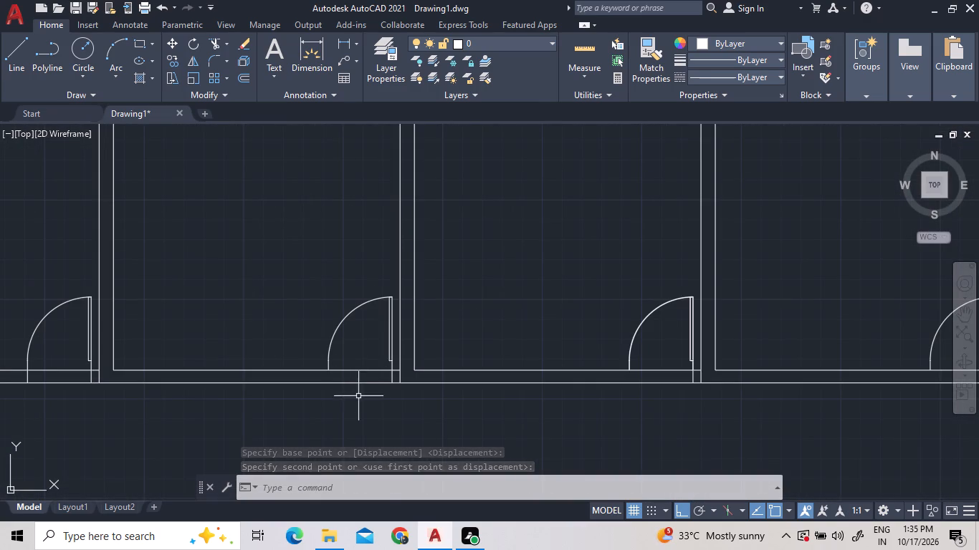
{"action": "scroll", "coordinate": [418, 411], "scroll_direction": "up", "scroll_amount": 1}
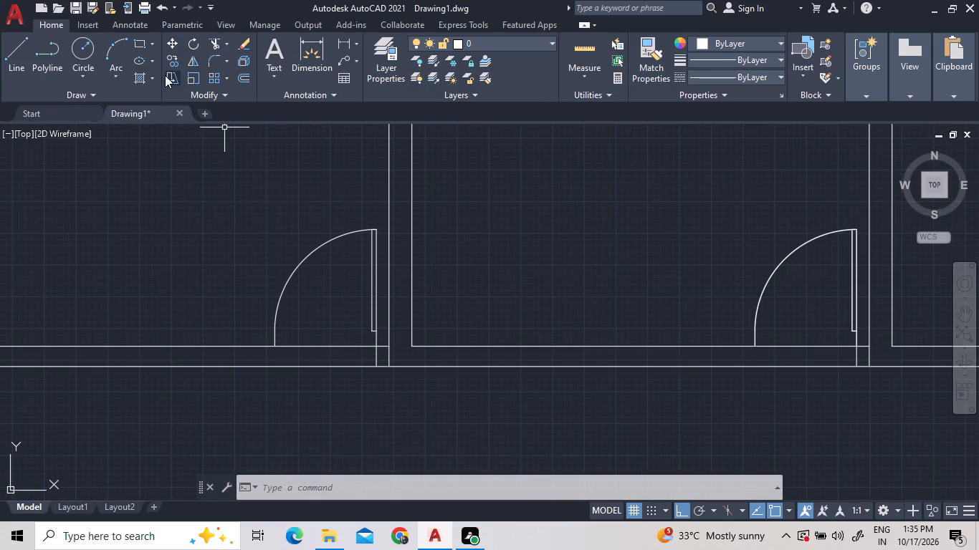
{"action": "double_click", "coordinate": [11, 69]}
{"action": "scroll", "coordinate": [275, 357], "scroll_direction": "up", "scroll_amount": 4}
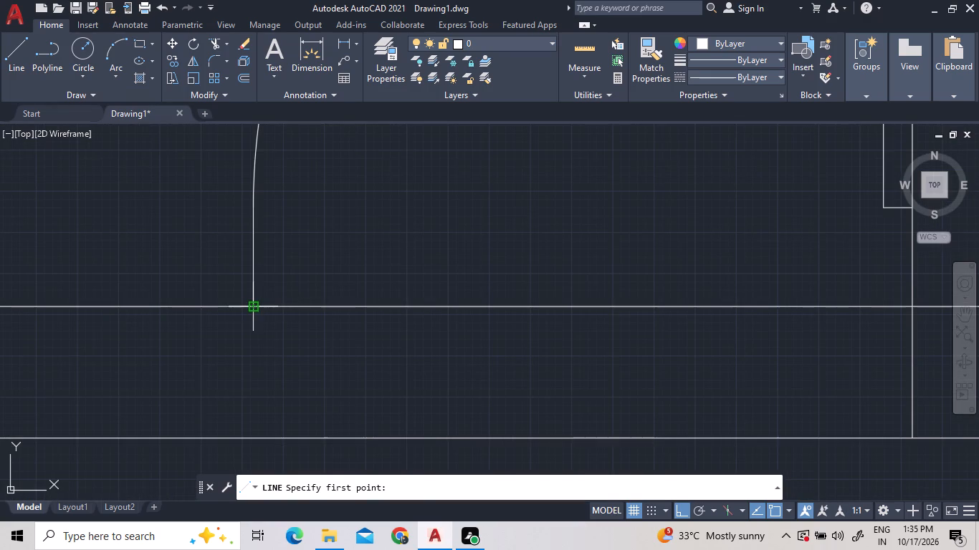
{"action": "left_click", "coordinate": [249, 309]}
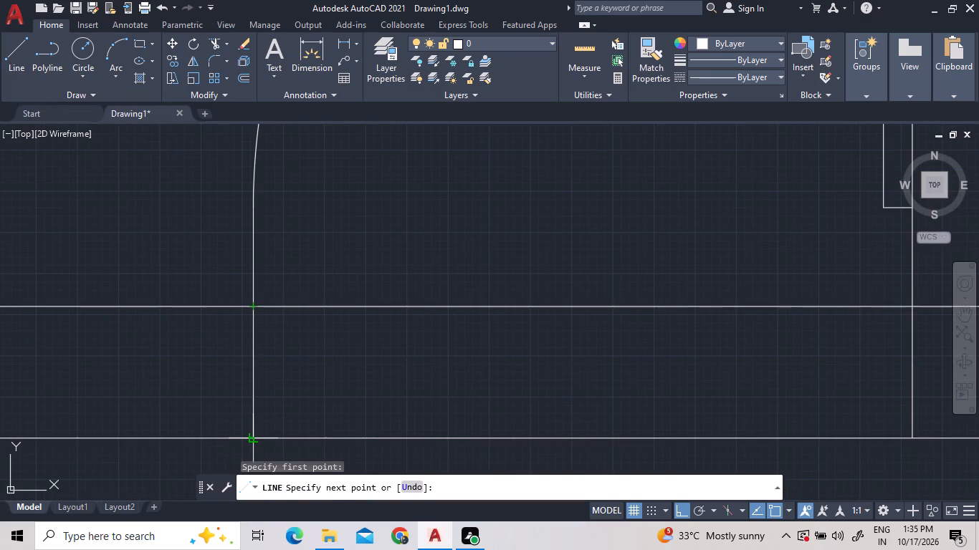
{"action": "left_click", "coordinate": [251, 439]}
Draw a jamb line across the wall thickness from the fifth room's door swing end to the corridor-side wall line.
{"action": "left_click", "coordinate": [14, 60]}
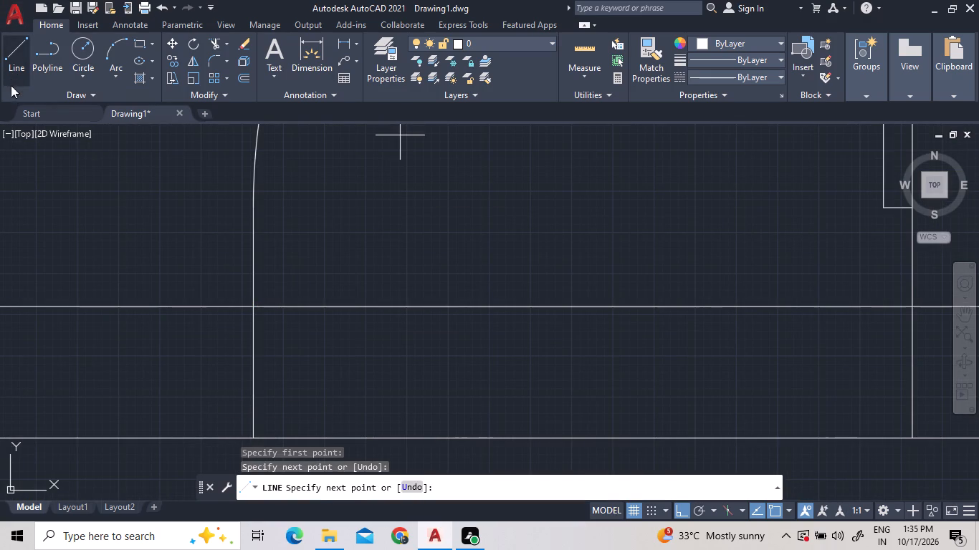
{"action": "scroll", "coordinate": [47, 155], "scroll_direction": "down", "scroll_amount": 5}
{"action": "scroll", "coordinate": [358, 168], "scroll_direction": "up", "scroll_amount": 1}
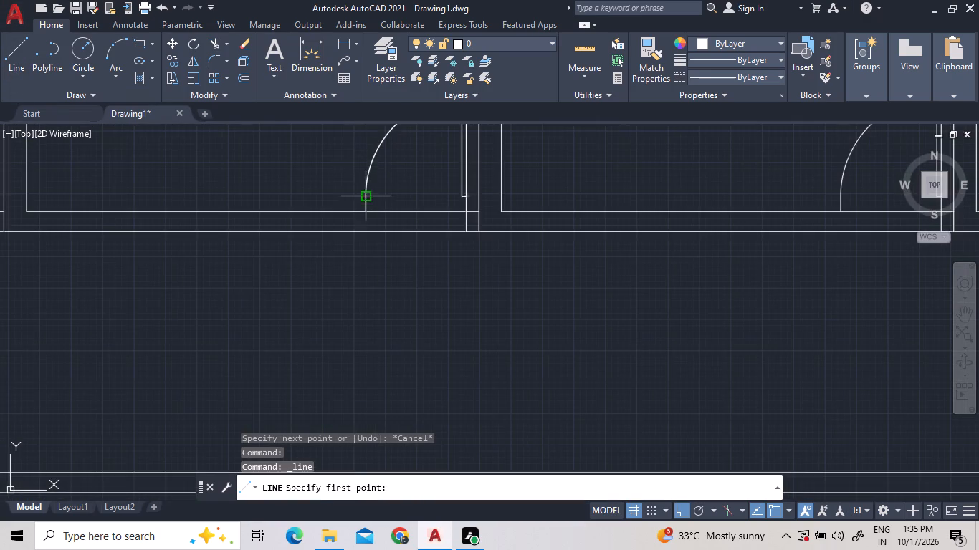
{"action": "scroll", "coordinate": [366, 203], "scroll_direction": "up", "scroll_amount": 2}
{"action": "triple_click", "coordinate": [367, 223]}
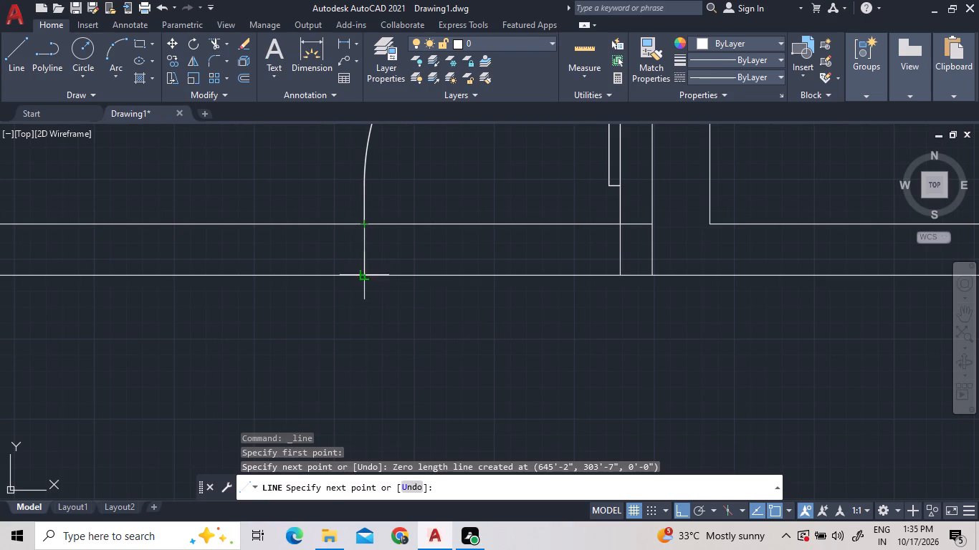
{"action": "left_click", "coordinate": [364, 276]}
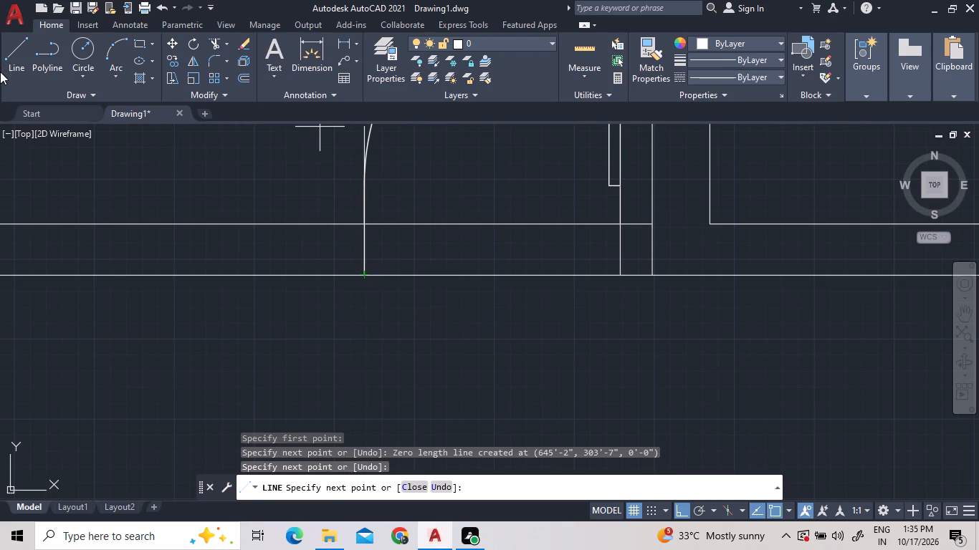
Draw a jamb line across the wall thickness from the sixth room's door swing end to the corridor-side wall line.
{"action": "left_click", "coordinate": [18, 69]}
{"action": "scroll", "coordinate": [163, 298], "scroll_direction": "down", "scroll_amount": 3}
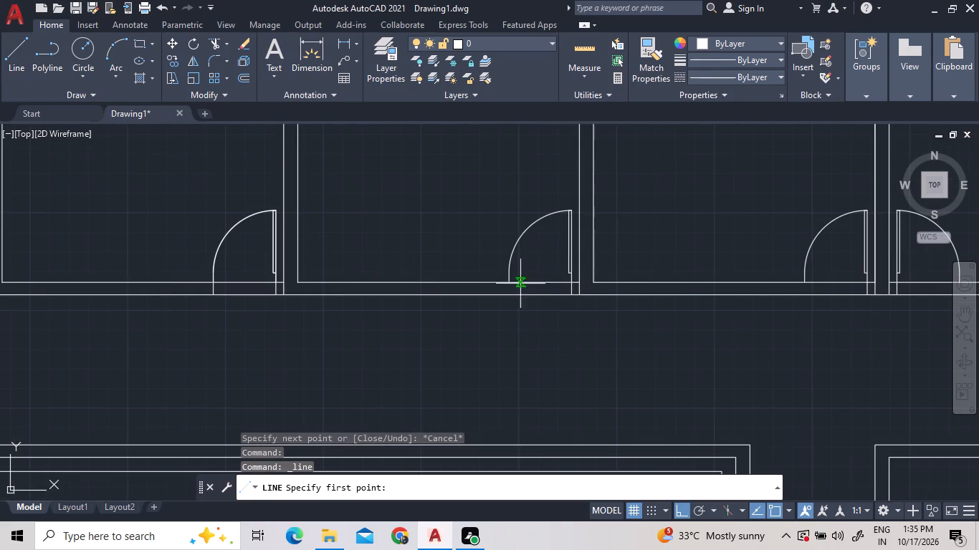
{"action": "scroll", "coordinate": [558, 284], "scroll_direction": "up", "scroll_amount": 2}
{"action": "scroll", "coordinate": [447, 279], "scroll_direction": "up", "scroll_amount": 5}
{"action": "double_click", "coordinate": [410, 283]}
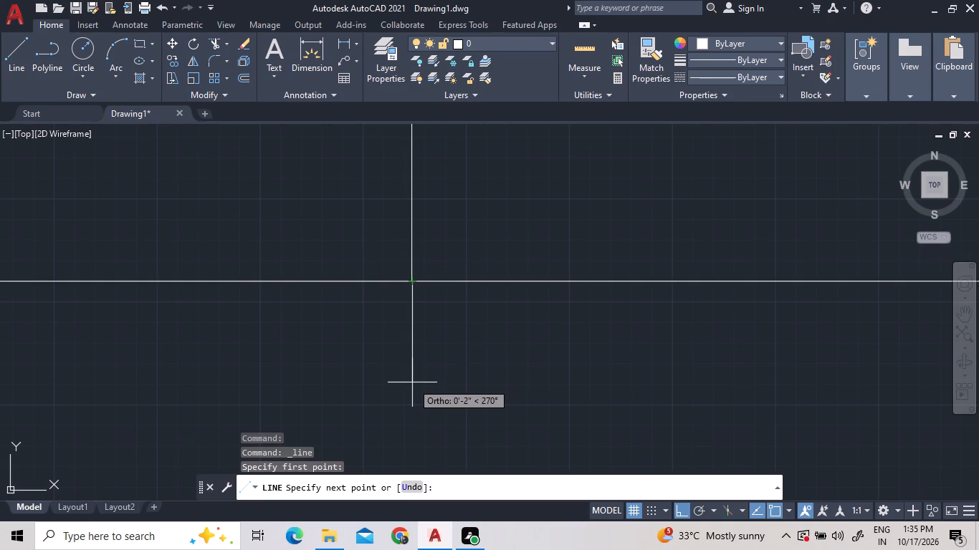
{"action": "scroll", "coordinate": [412, 382], "scroll_direction": "down", "scroll_amount": 3}
{"action": "scroll", "coordinate": [405, 442], "scroll_direction": "up", "scroll_amount": 3}
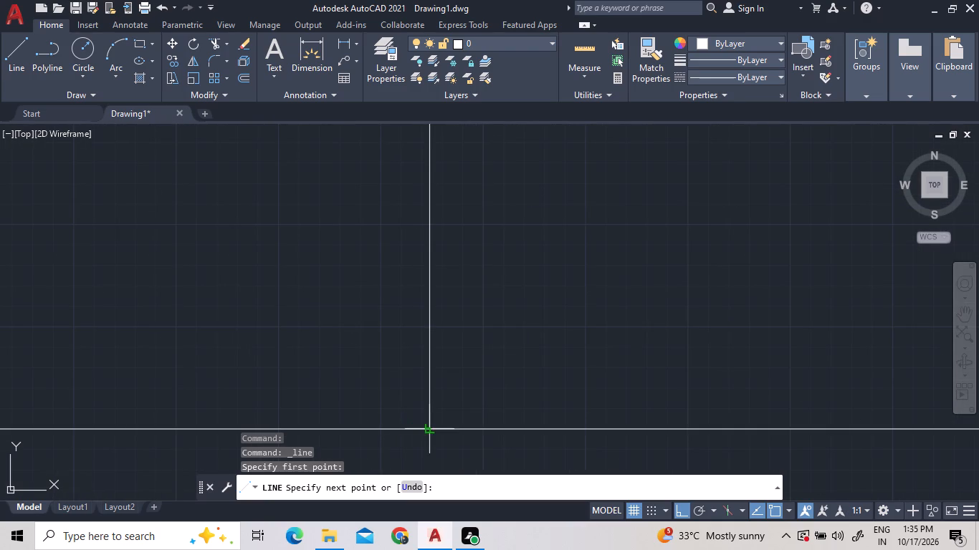
{"action": "triple_click", "coordinate": [429, 426]}
Draw a jamb line across the wall thickness from the seventh room's door swing end to the corridor-side wall line.
{"action": "double_click", "coordinate": [16, 56]}
{"action": "scroll", "coordinate": [45, 123], "scroll_direction": "down", "scroll_amount": 1}
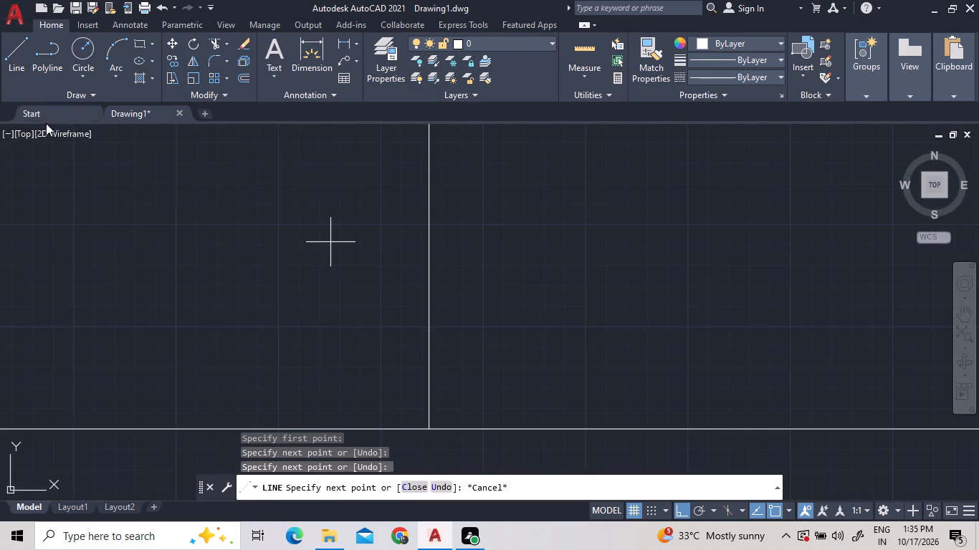
{"action": "scroll", "coordinate": [46, 123], "scroll_direction": "down", "scroll_amount": 2}
{"action": "scroll", "coordinate": [101, 174], "scroll_direction": "down", "scroll_amount": 4}
{"action": "left_click", "coordinate": [11, 62]}
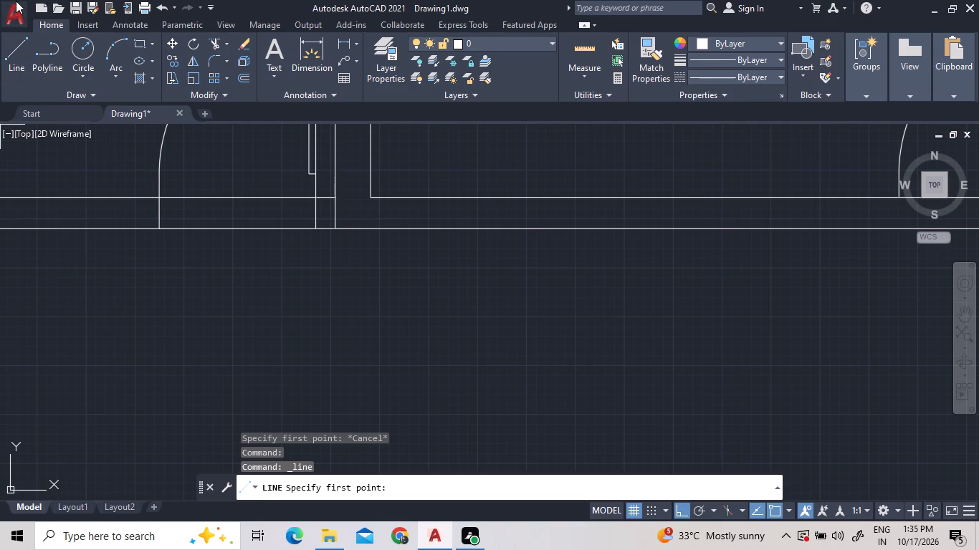
{"action": "scroll", "coordinate": [398, 268], "scroll_direction": "down", "scroll_amount": 2}
{"action": "scroll", "coordinate": [686, 248], "scroll_direction": "up", "scroll_amount": 2}
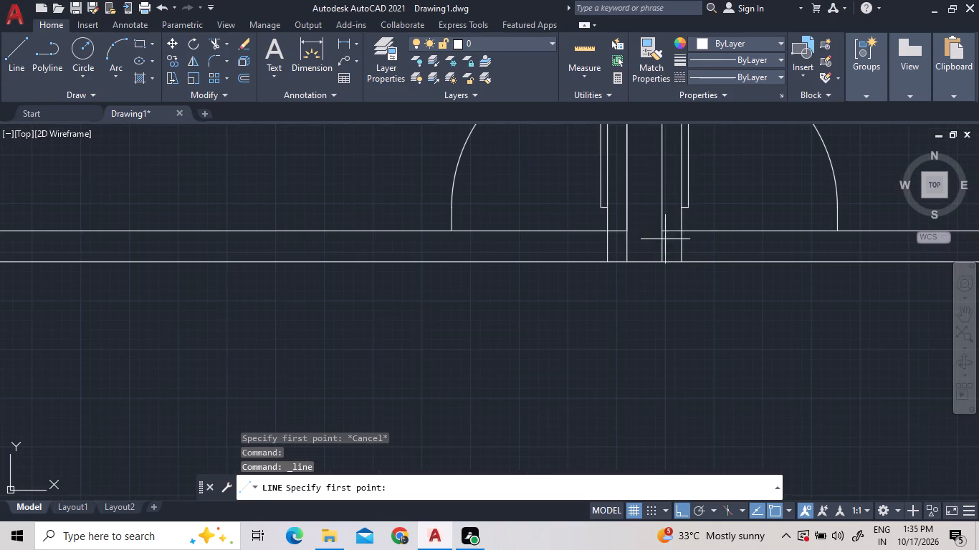
{"action": "left_click", "coordinate": [450, 232]}
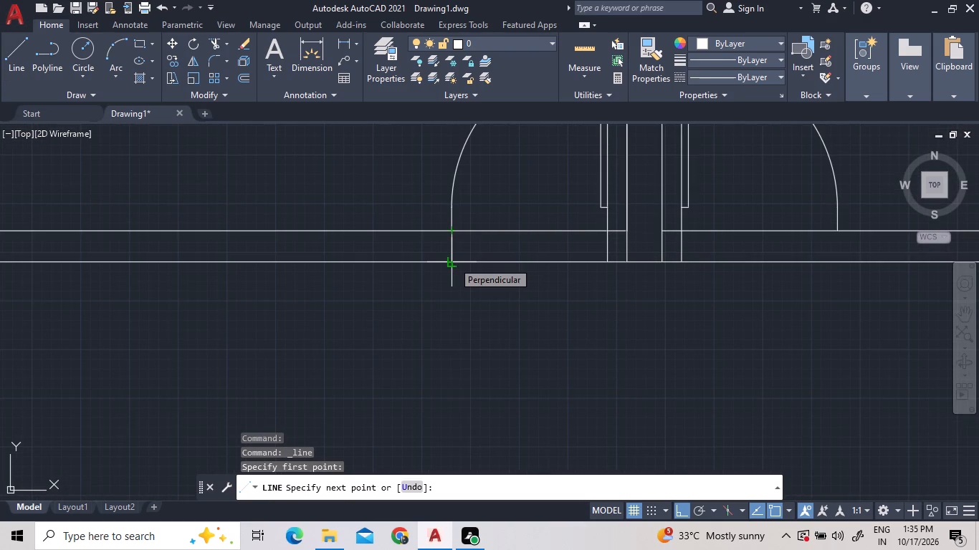
{"action": "double_click", "coordinate": [453, 261]}
Draw a jamb line across the wall thickness from the eighth room's door swing end to the corridor-side wall line, and finish the line.
{"action": "left_click", "coordinate": [14, 67]}
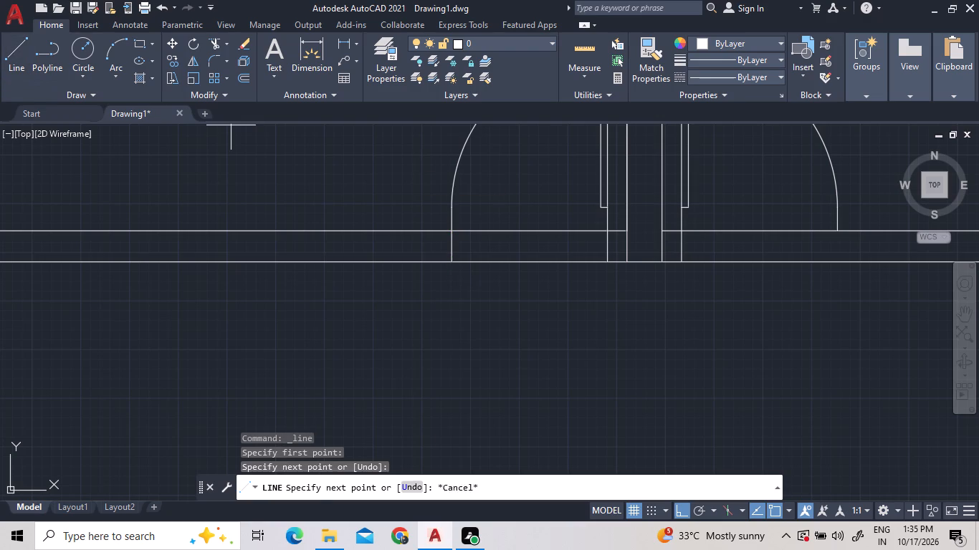
{"action": "double_click", "coordinate": [841, 228]}
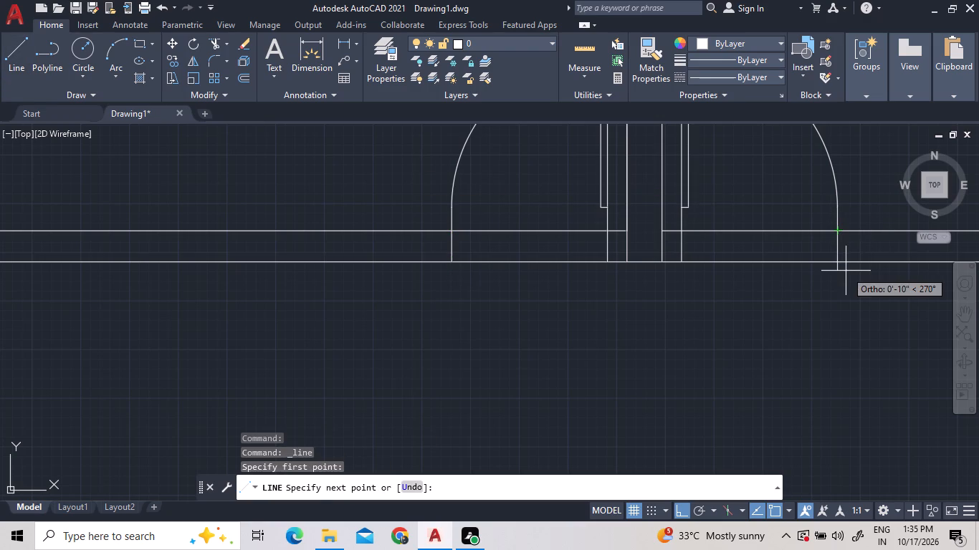
{"action": "scroll", "coordinate": [833, 270], "scroll_direction": "up", "scroll_amount": 3}
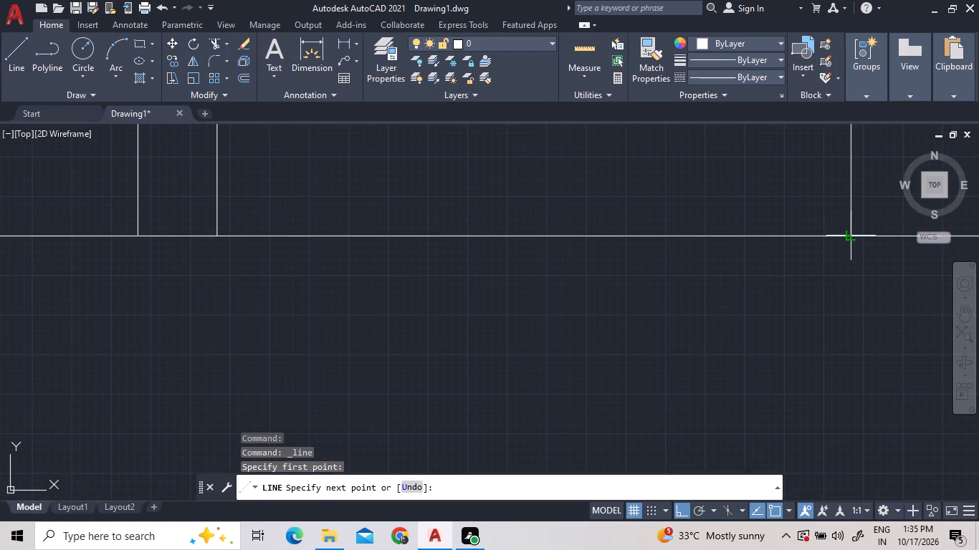
{"action": "left_click", "coordinate": [854, 237]}
{"action": "key", "text": "Escape"}
Trim both corridor wall lines between the jambs to open the doorways of the fourth through eighth north-row rooms.
{"action": "scroll", "coordinate": [779, 279], "scroll_direction": "down", "scroll_amount": 3}
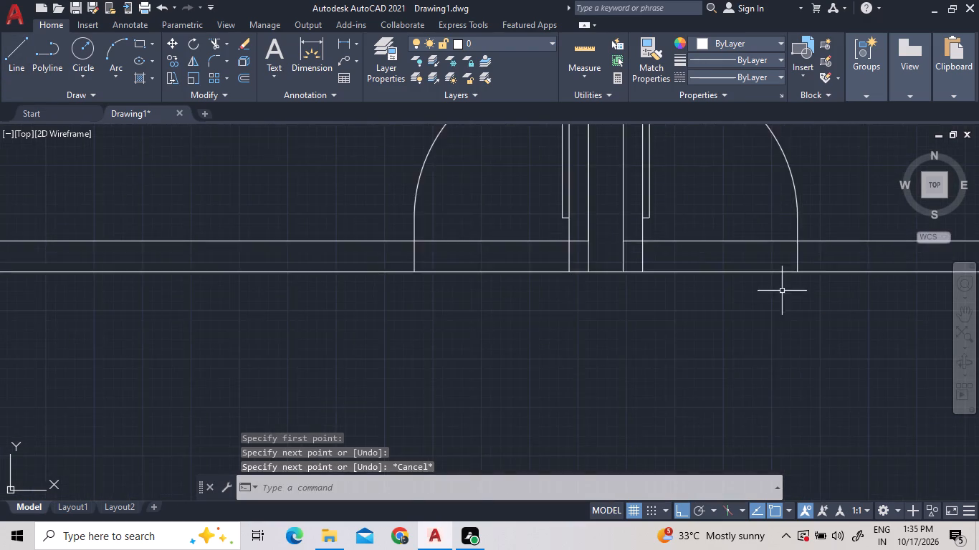
{"action": "scroll", "coordinate": [782, 291], "scroll_direction": "down", "scroll_amount": 3}
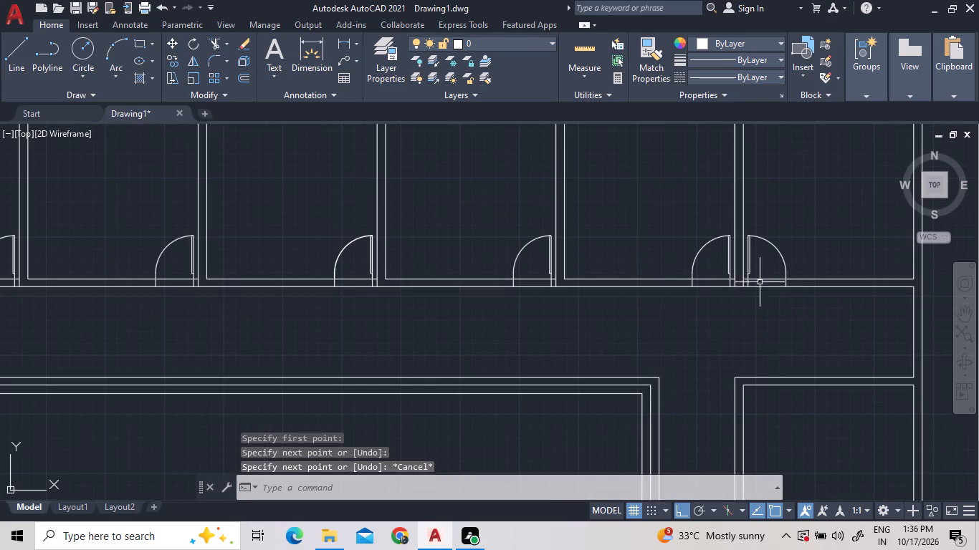
{"action": "left_click", "coordinate": [211, 42]}
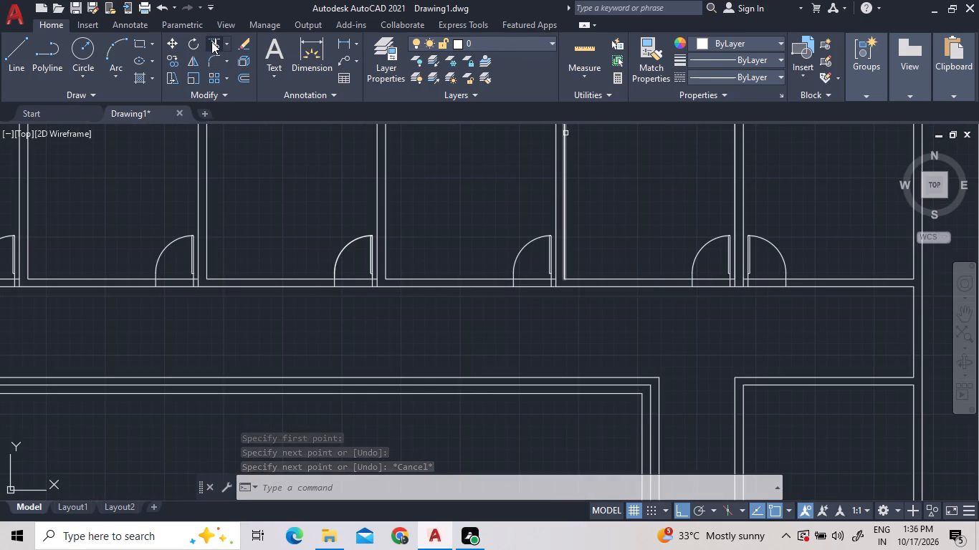
{"action": "left_click", "coordinate": [186, 297]}
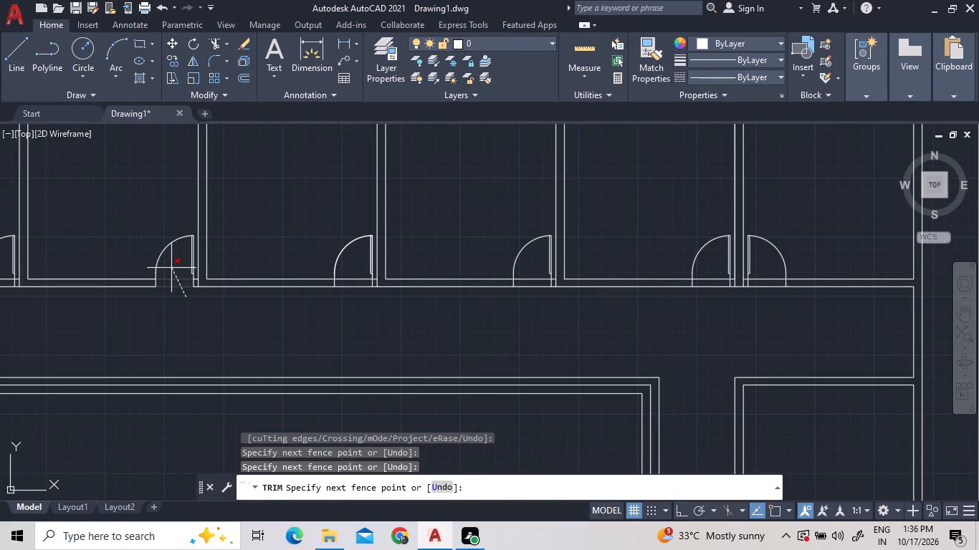
{"action": "double_click", "coordinate": [171, 268]}
{"action": "left_click", "coordinate": [360, 294]}
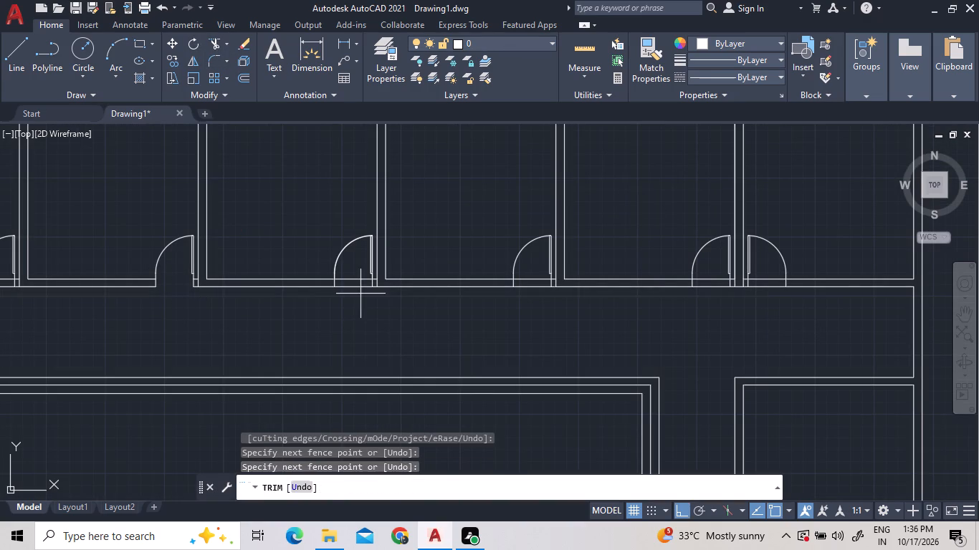
{"action": "double_click", "coordinate": [358, 272]}
{"action": "double_click", "coordinate": [541, 304]}
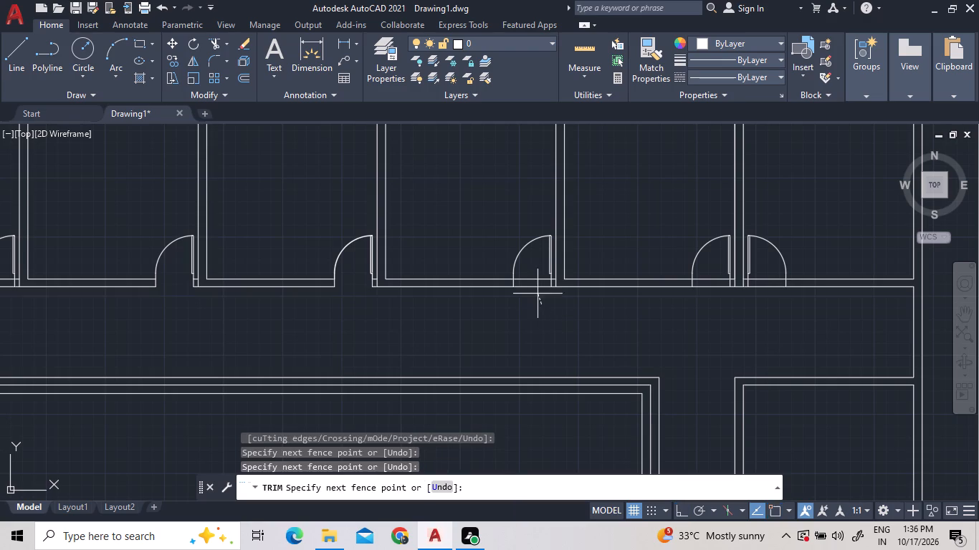
{"action": "double_click", "coordinate": [536, 270]}
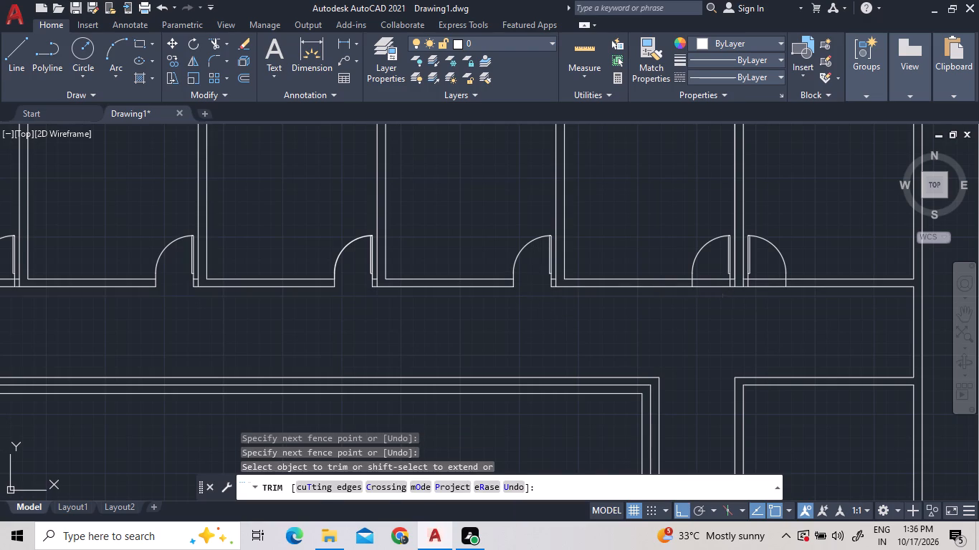
{"action": "left_click", "coordinate": [718, 291]}
{"action": "triple_click", "coordinate": [707, 276]}
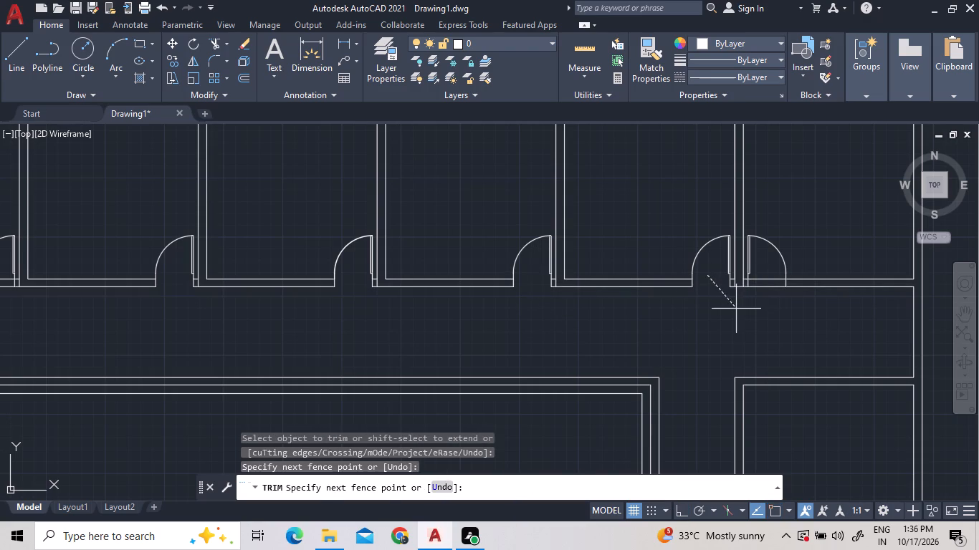
{"action": "double_click", "coordinate": [735, 309]}
{"action": "triple_click", "coordinate": [760, 299]}
{"action": "left_click", "coordinate": [767, 269]}
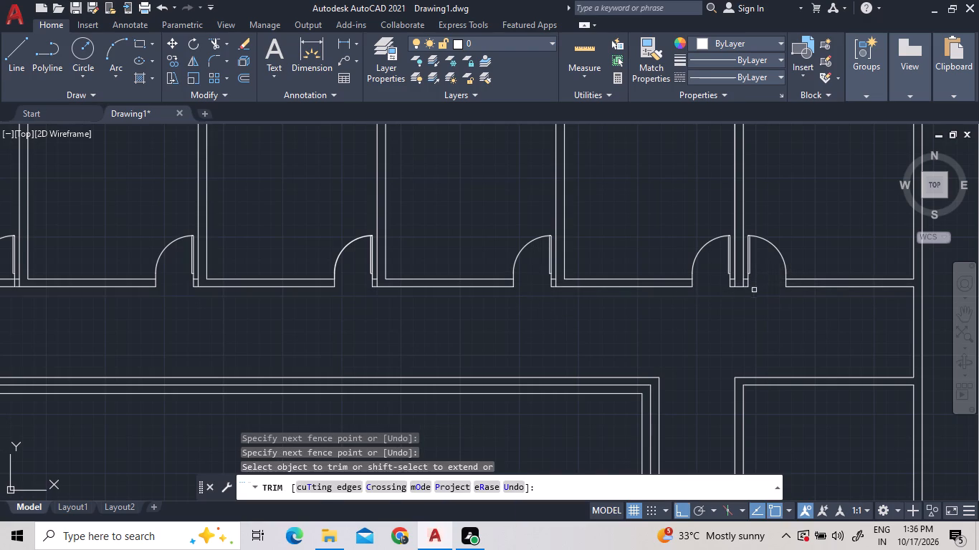
Trim the partition-line stubs crossing the corridor wall thickness between rooms seven and eight and beside the sixth room's door.
{"action": "scroll", "coordinate": [753, 291], "scroll_direction": "up", "scroll_amount": 2}
{"action": "left_click_drag", "start_coordinate": [727, 269], "coordinate": [706, 271]}
{"action": "double_click", "coordinate": [706, 271]}
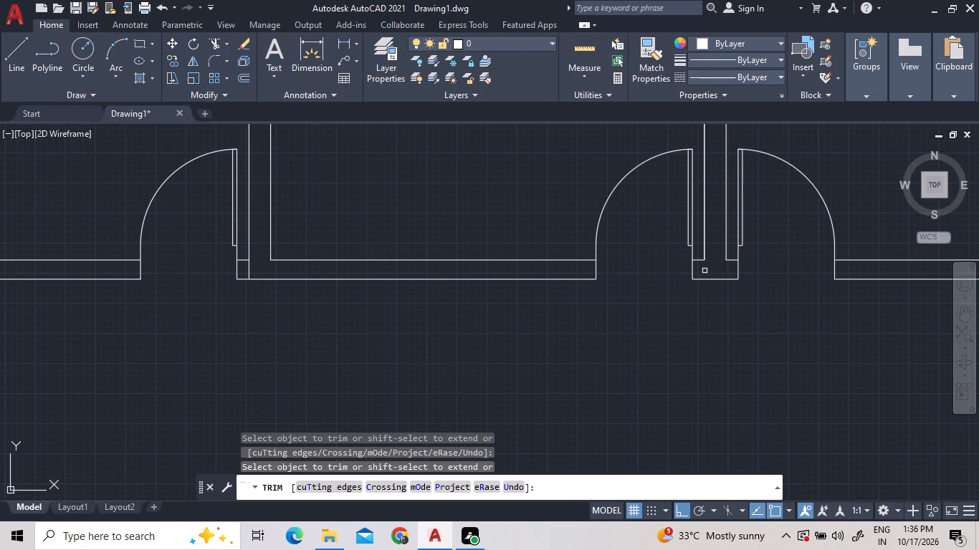
{"action": "triple_click", "coordinate": [250, 271]}
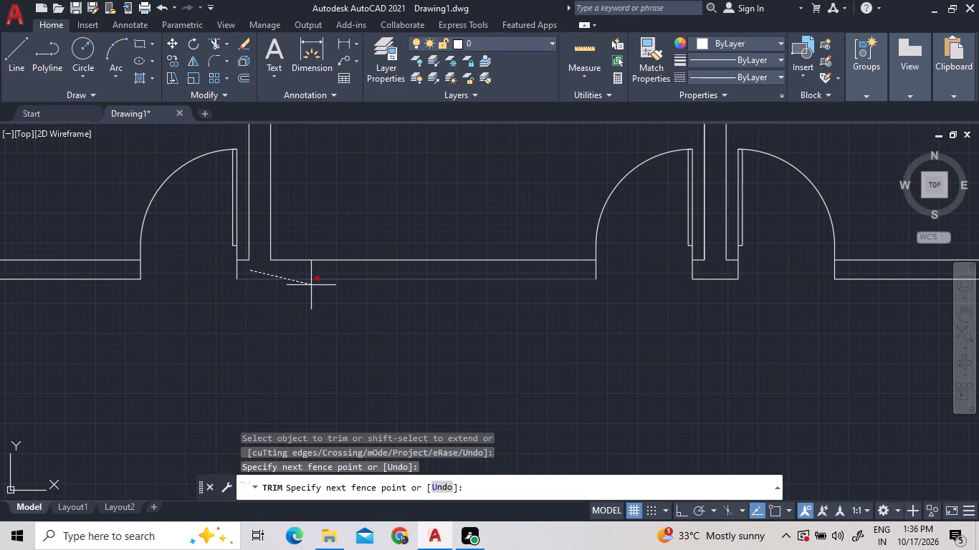
{"action": "left_click", "coordinate": [335, 271]}
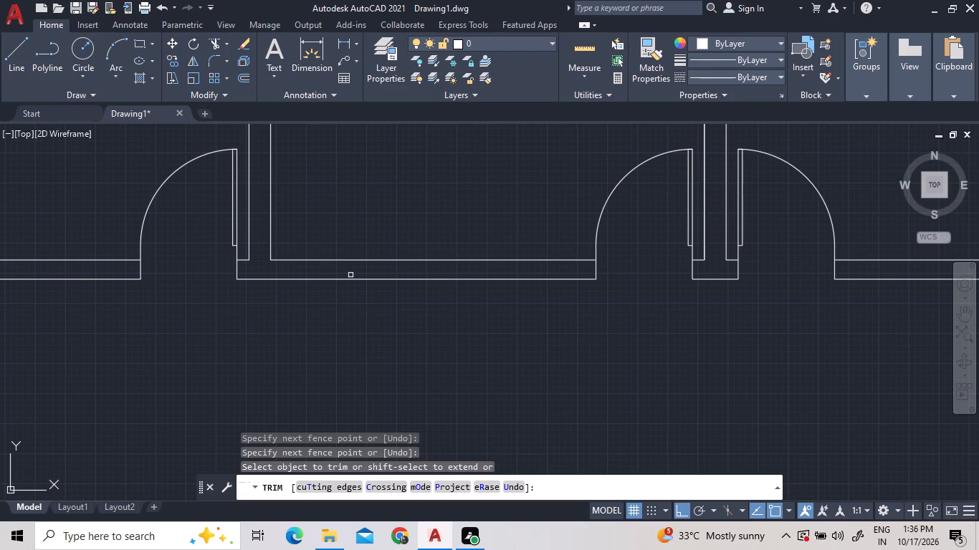
Trim the partition-line stubs crossing the corridor wall thickness beside the fifth room's door and the fourth room's door.
{"action": "scroll", "coordinate": [350, 275], "scroll_direction": "down", "scroll_amount": 2}
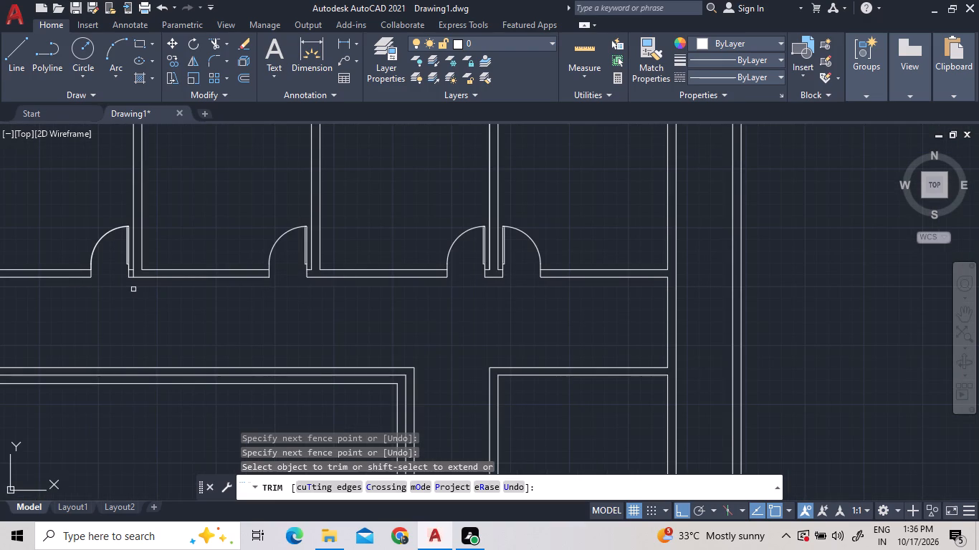
{"action": "scroll", "coordinate": [123, 275], "scroll_direction": "up", "scroll_amount": 3}
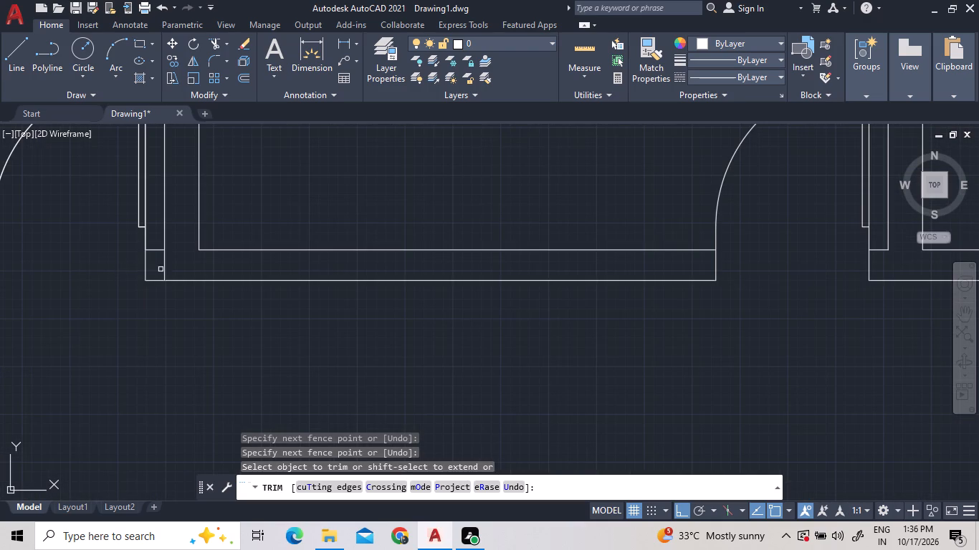
{"action": "left_click", "coordinate": [165, 261]}
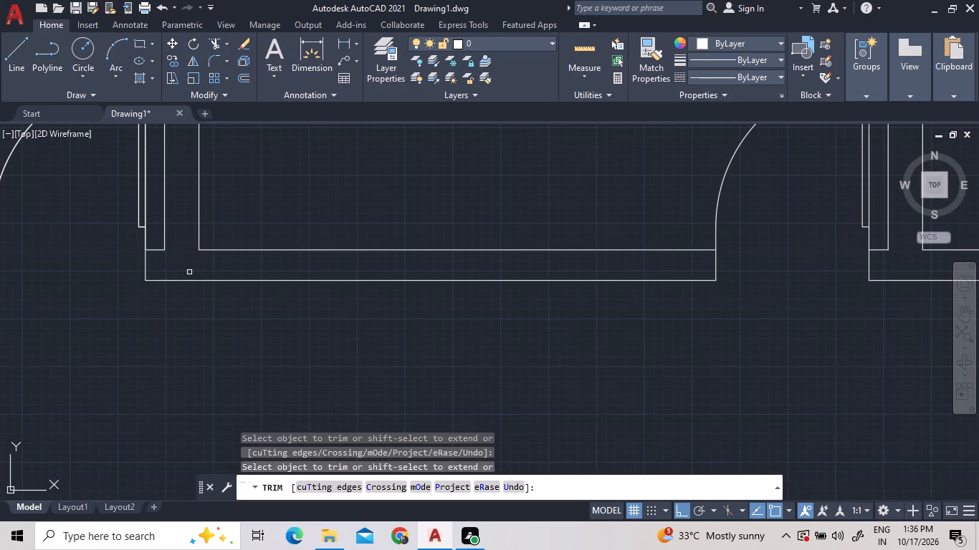
{"action": "scroll", "coordinate": [189, 272], "scroll_direction": "down", "scroll_amount": 3}
{"action": "scroll", "coordinate": [211, 332], "scroll_direction": "down", "scroll_amount": 1}
{"action": "scroll", "coordinate": [37, 288], "scroll_direction": "up", "scroll_amount": 2}
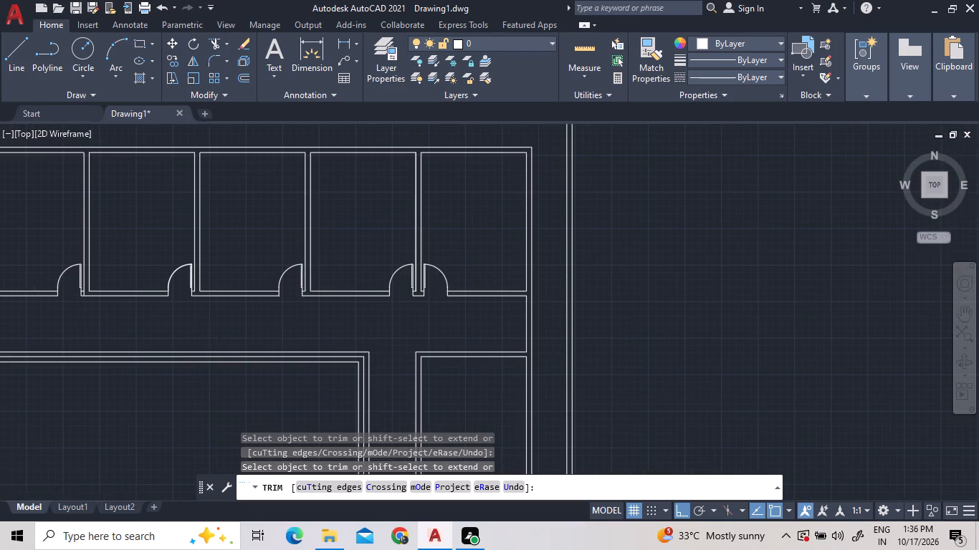
{"action": "scroll", "coordinate": [133, 304], "scroll_direction": "up", "scroll_amount": 3}
{"action": "left_click", "coordinate": [228, 296]}
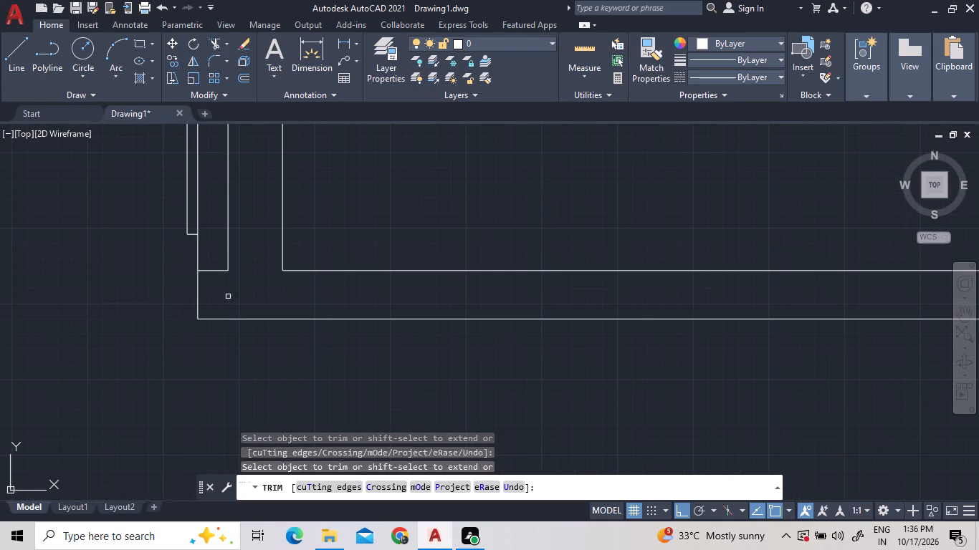
Trim the wall lines across the third room's door opening and the adjacent partition-line stub within the corridor wall.
{"action": "scroll", "coordinate": [228, 298], "scroll_direction": "down", "scroll_amount": 6}
{"action": "scroll", "coordinate": [135, 321], "scroll_direction": "up", "scroll_amount": 2}
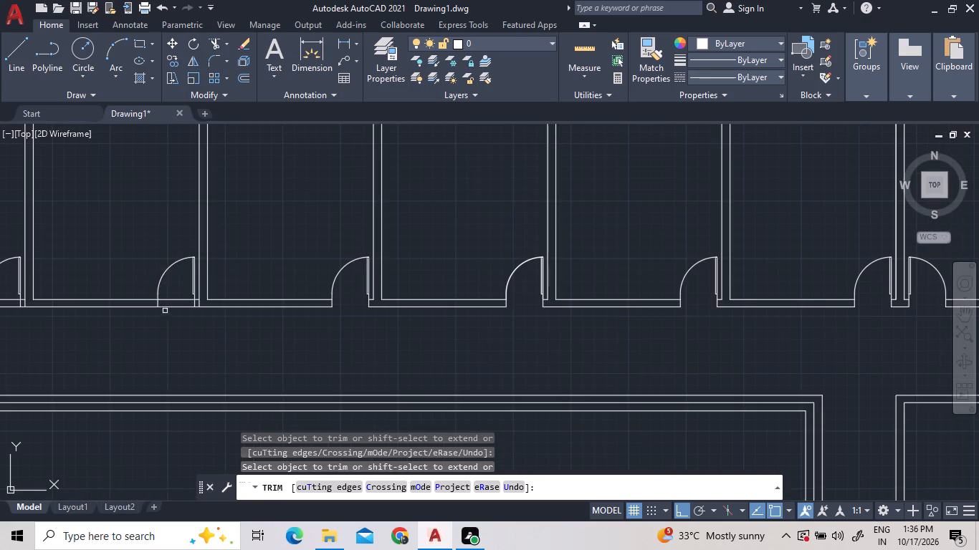
{"action": "scroll", "coordinate": [166, 310], "scroll_direction": "up", "scroll_amount": 2}
{"action": "left_click", "coordinate": [174, 308]}
{"action": "double_click", "coordinate": [199, 249]}
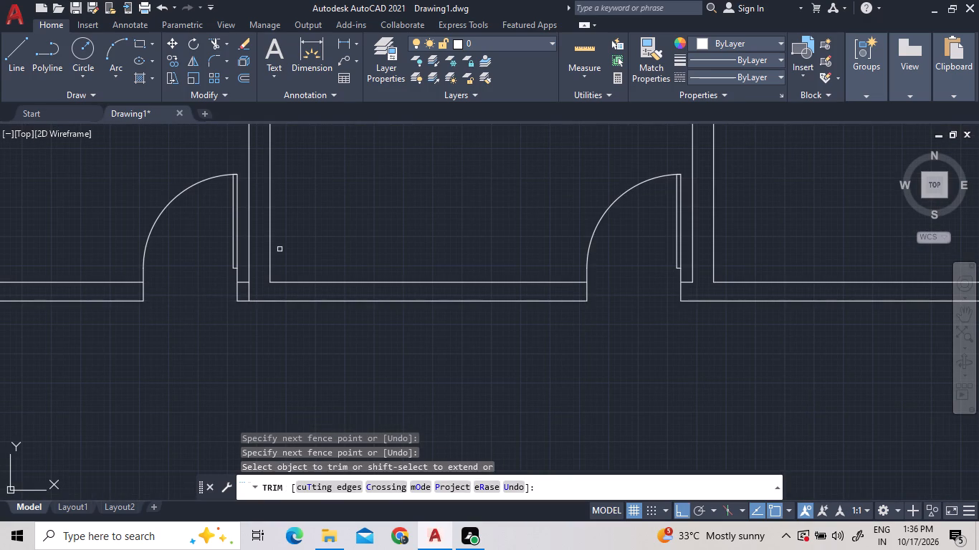
{"action": "double_click", "coordinate": [250, 295]}
Trim the wall lines across the second room's door opening and the adjacent partition-line stub within the corridor wall.
{"action": "scroll", "coordinate": [223, 310], "scroll_direction": "down", "scroll_amount": 3}
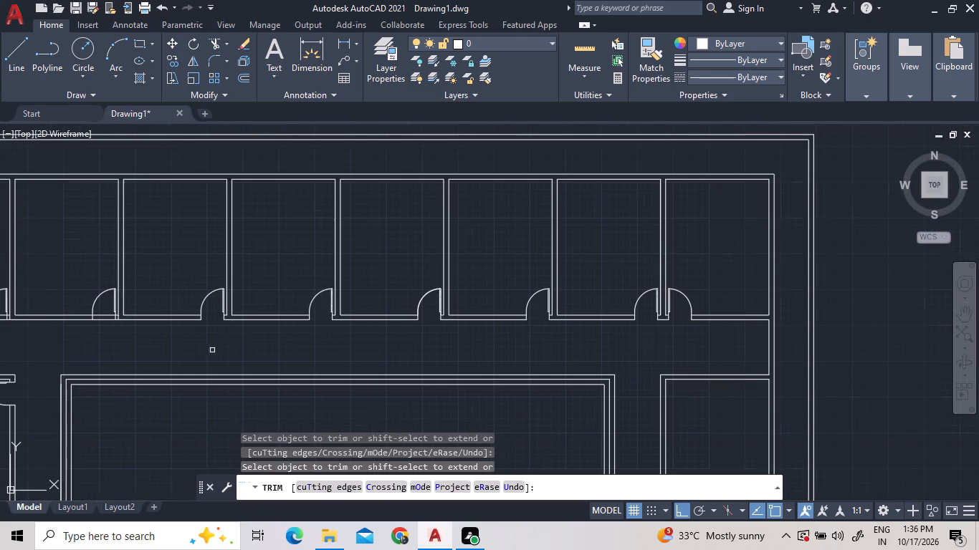
{"action": "scroll", "coordinate": [100, 312], "scroll_direction": "up", "scroll_amount": 2}
{"action": "left_click", "coordinate": [108, 310]}
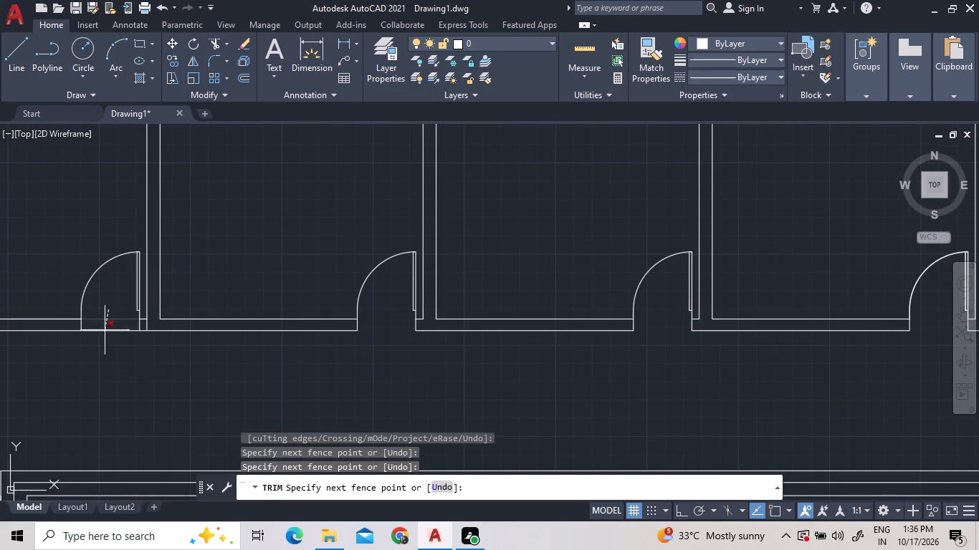
{"action": "double_click", "coordinate": [100, 347]}
{"action": "scroll", "coordinate": [129, 334], "scroll_direction": "up", "scroll_amount": 3}
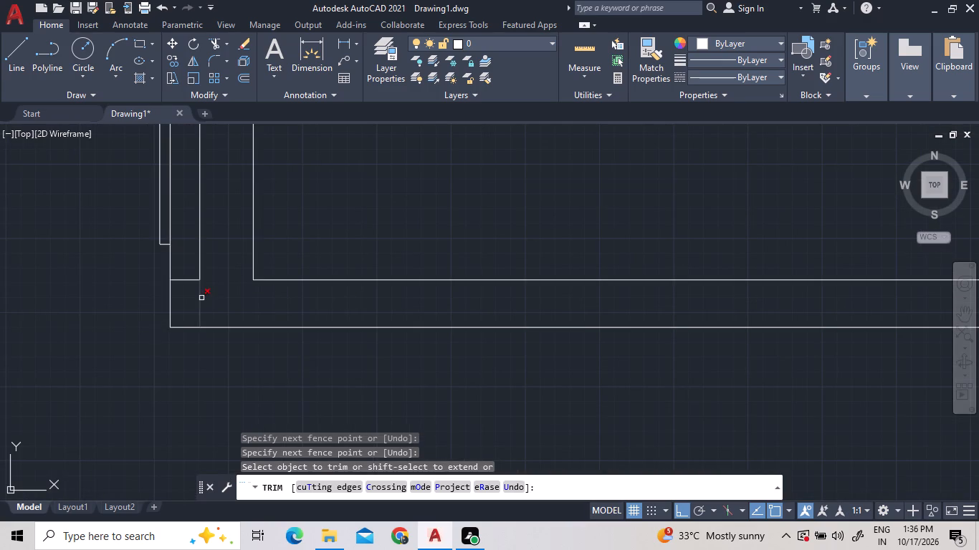
{"action": "double_click", "coordinate": [201, 298]}
Trim the wall lines across Room 1's door opening and the adjacent partition-line stub within the corridor wall.
{"action": "scroll", "coordinate": [216, 369], "scroll_direction": "down", "scroll_amount": 5}
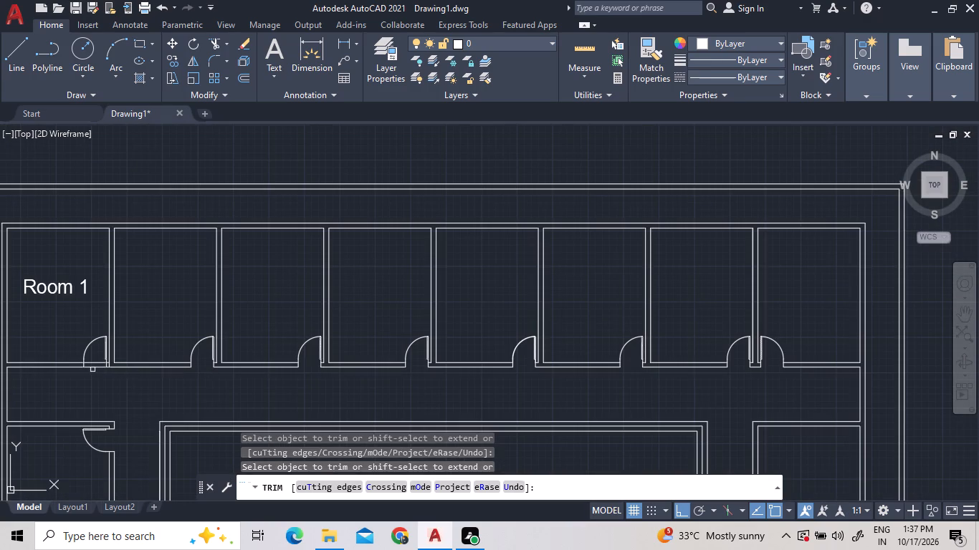
{"action": "left_click", "coordinate": [92, 366]}
{"action": "double_click", "coordinate": [92, 365]}
{"action": "scroll", "coordinate": [97, 365], "scroll_direction": "up", "scroll_amount": 4}
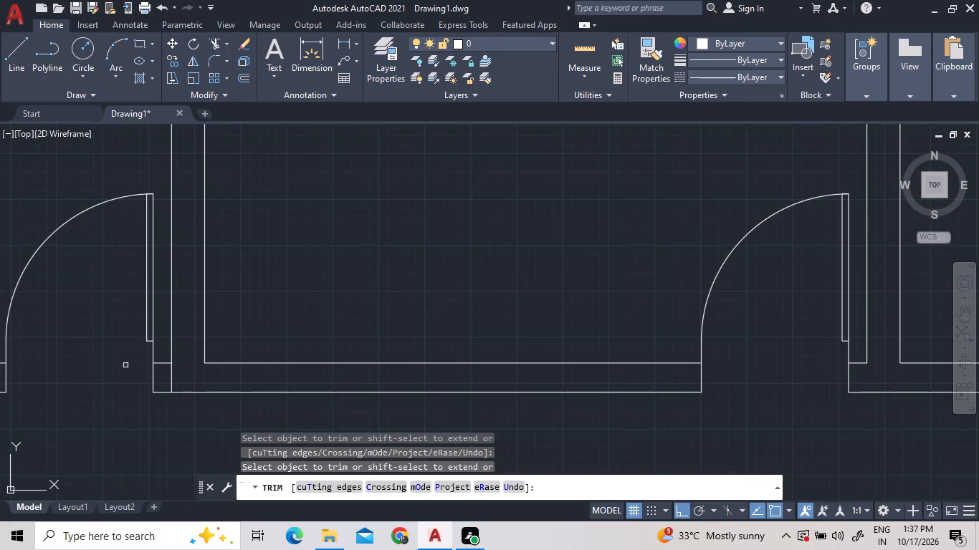
{"action": "left_click", "coordinate": [171, 373]}
Draw a short line across the corridor wall thickness at the inner northwest corner of the upper east-wing room.
{"action": "scroll", "coordinate": [112, 352], "scroll_direction": "down", "scroll_amount": 4}
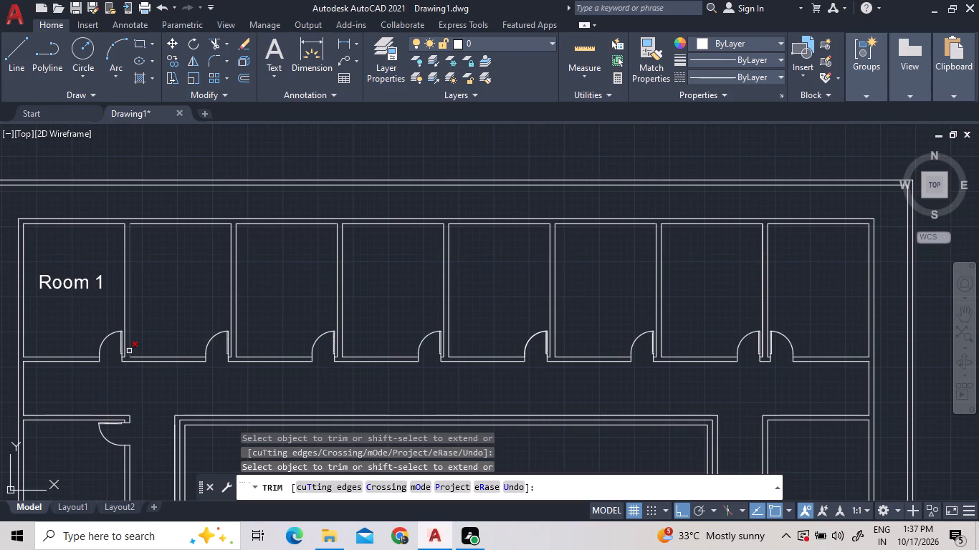
{"action": "scroll", "coordinate": [183, 308], "scroll_direction": "down", "scroll_amount": 2}
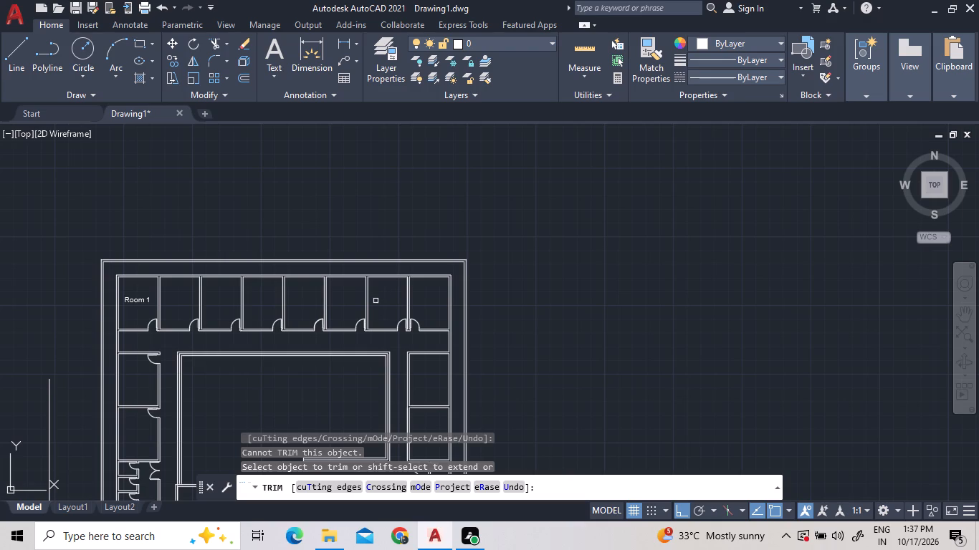
{"action": "scroll", "coordinate": [431, 385], "scroll_direction": "up", "scroll_amount": 3}
{"action": "middle_click_drag", "start_coordinate": [416, 348], "coordinate": [316, 239]}
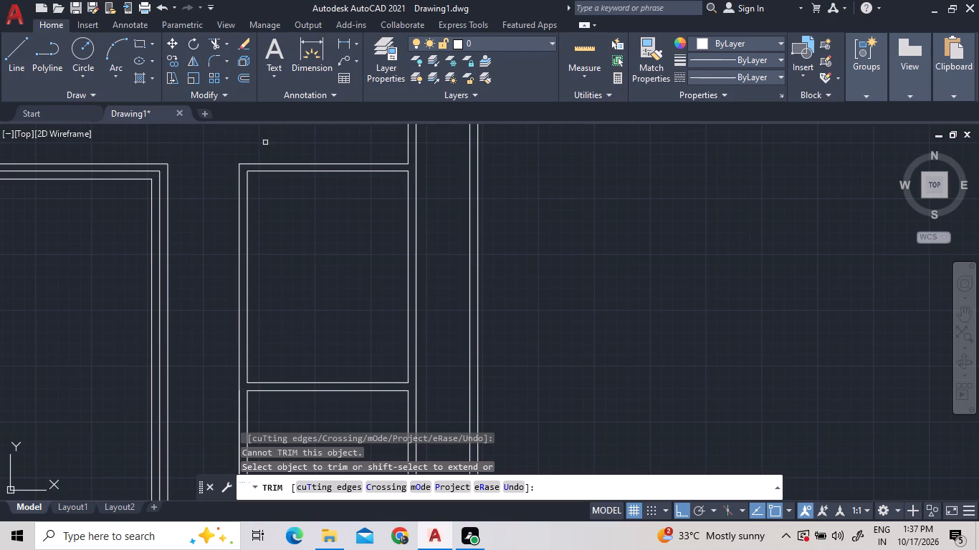
{"action": "left_click", "coordinate": [33, 72]}
{"action": "left_click", "coordinate": [19, 63]}
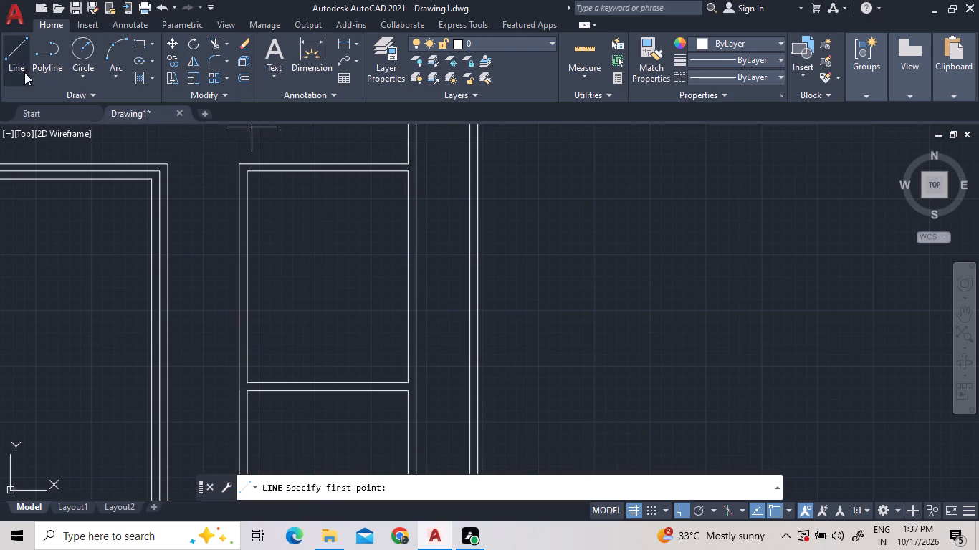
{"action": "left_click", "coordinate": [244, 168]}
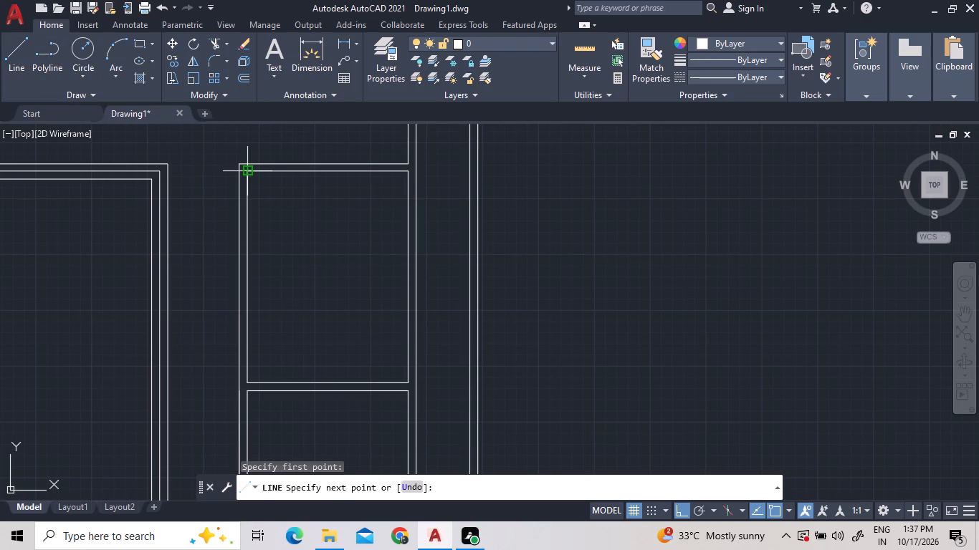
{"action": "scroll", "coordinate": [214, 174], "scroll_direction": "up", "scroll_amount": 3}
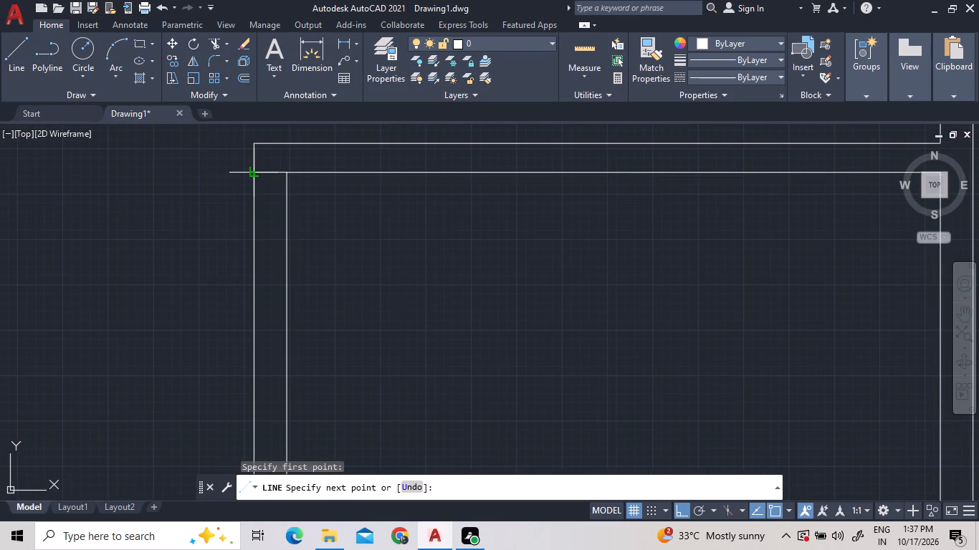
{"action": "left_click", "coordinate": [254, 174]}
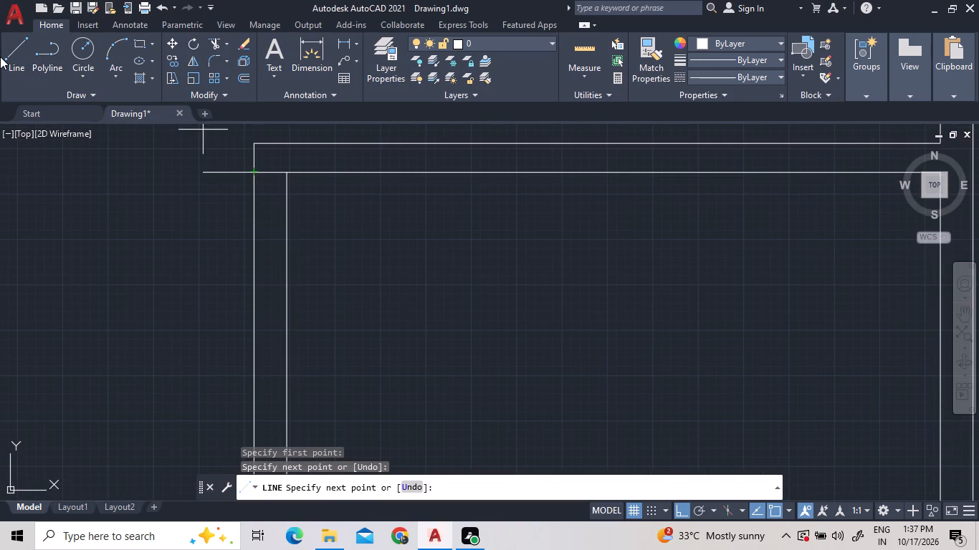
Offset the short line across the upper east-wing room's corridor wall 5" southward to form a door jamb.
{"action": "left_click", "coordinate": [242, 79]}
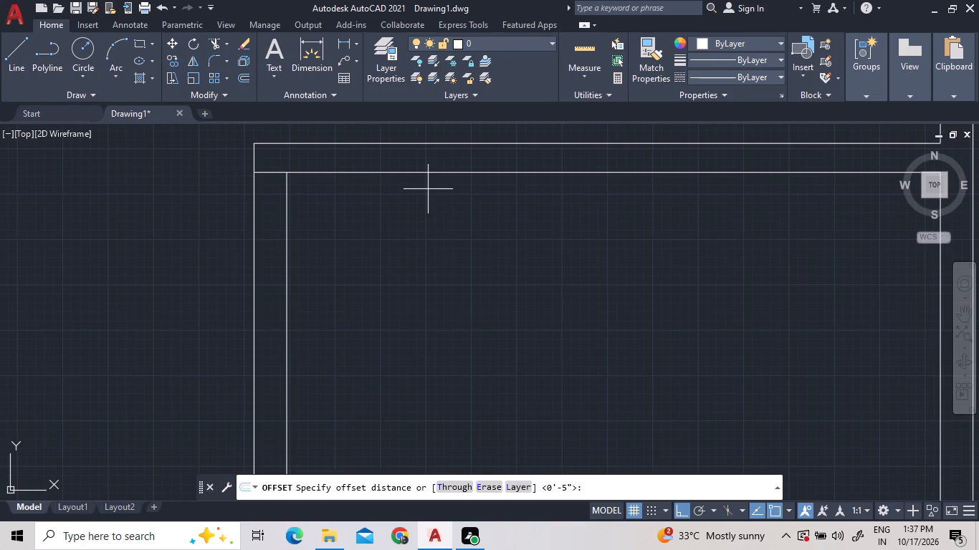
{"action": "key", "text": "5"}
{"action": "key", "text": "shift+quotedbl"}
{"action": "key", "text": "Return"}
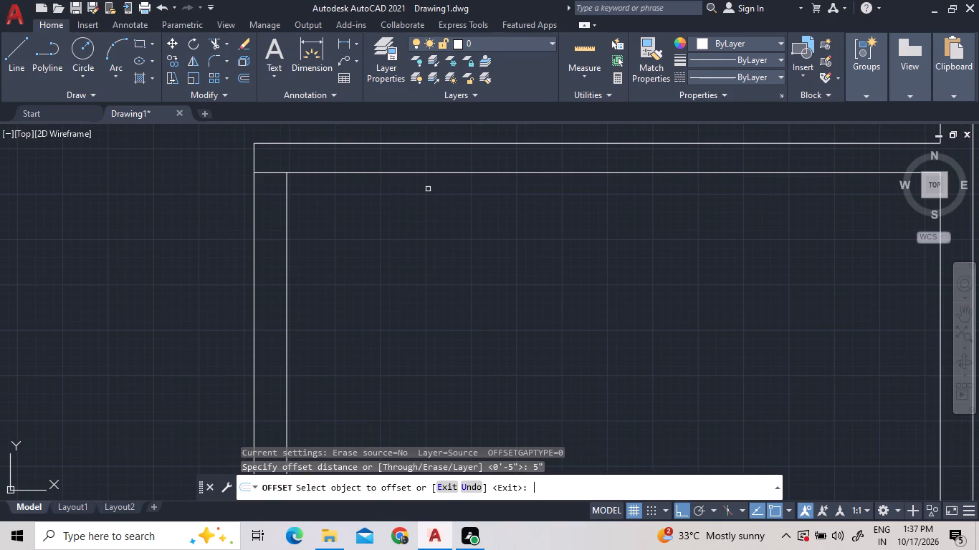
{"action": "left_click", "coordinate": [277, 171]}
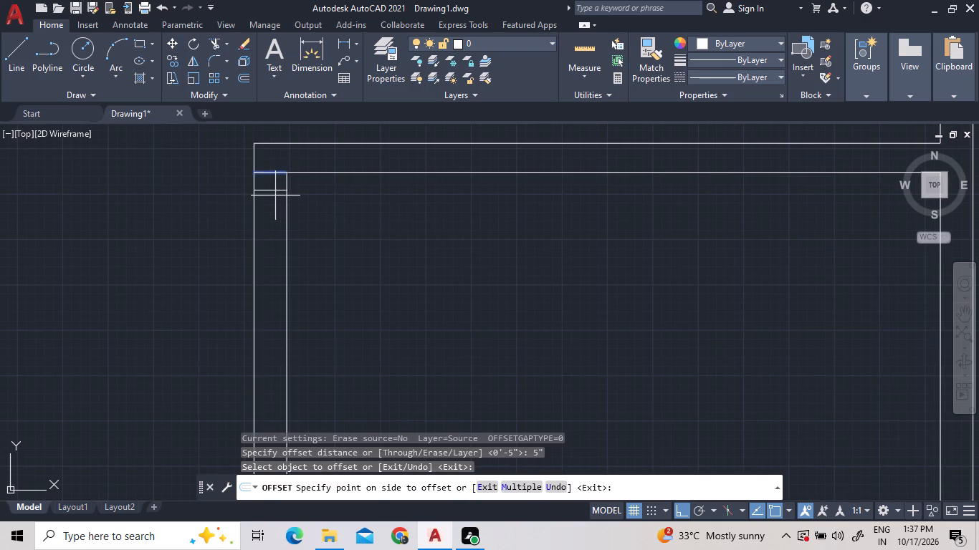
{"action": "double_click", "coordinate": [275, 196]}
{"action": "right_click", "coordinate": [317, 203]}
{"action": "left_click", "coordinate": [334, 211]}
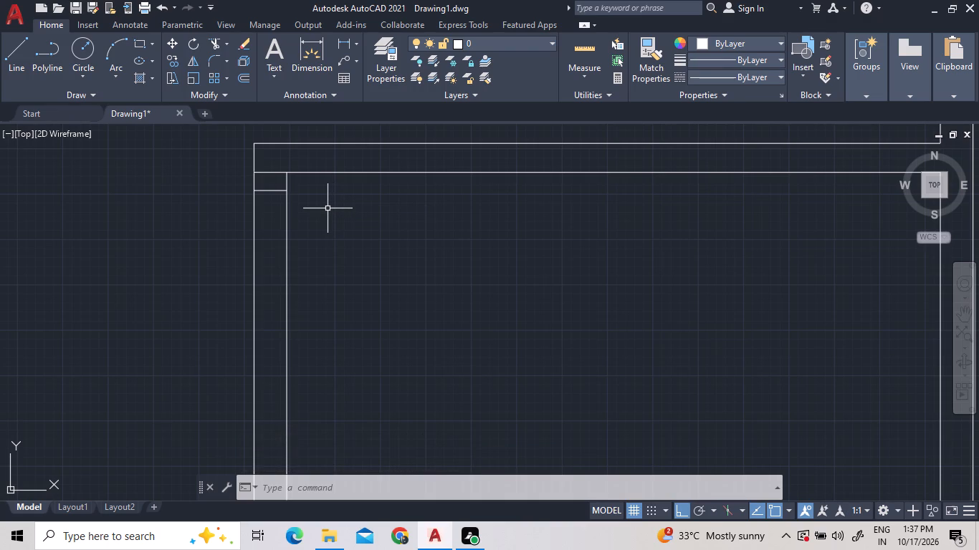
Trim away the original short line at the upper east-wing room's corner, keeping the offset jamb line.
{"action": "scroll", "coordinate": [326, 209], "scroll_direction": "down", "scroll_amount": 2}
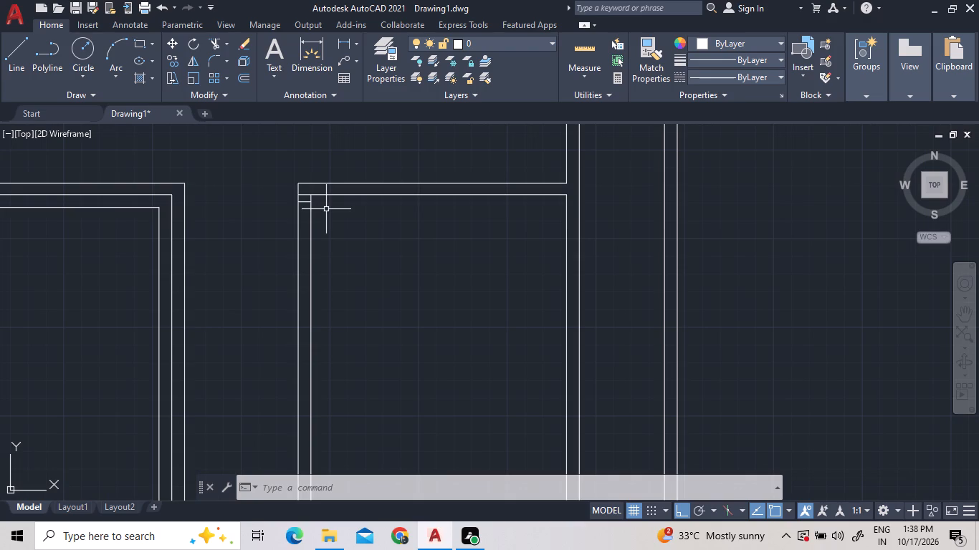
{"action": "left_click", "coordinate": [219, 44]}
{"action": "double_click", "coordinate": [305, 194]}
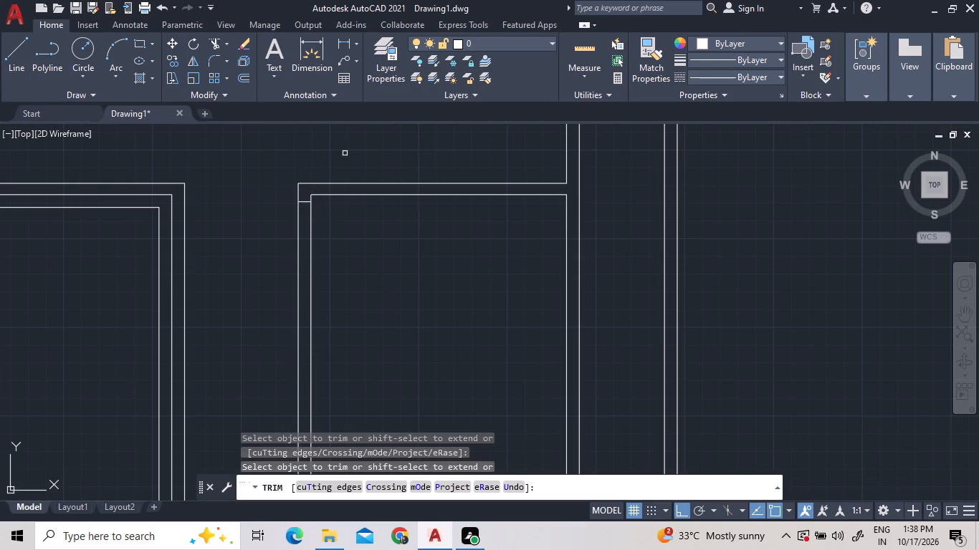
Draw a short line across the corridor wall thickness at the inner northwest corner of the second east-wing room.
{"action": "scroll", "coordinate": [349, 116], "scroll_direction": "down", "scroll_amount": 2}
{"action": "scroll", "coordinate": [414, 235], "scroll_direction": "down", "scroll_amount": 1}
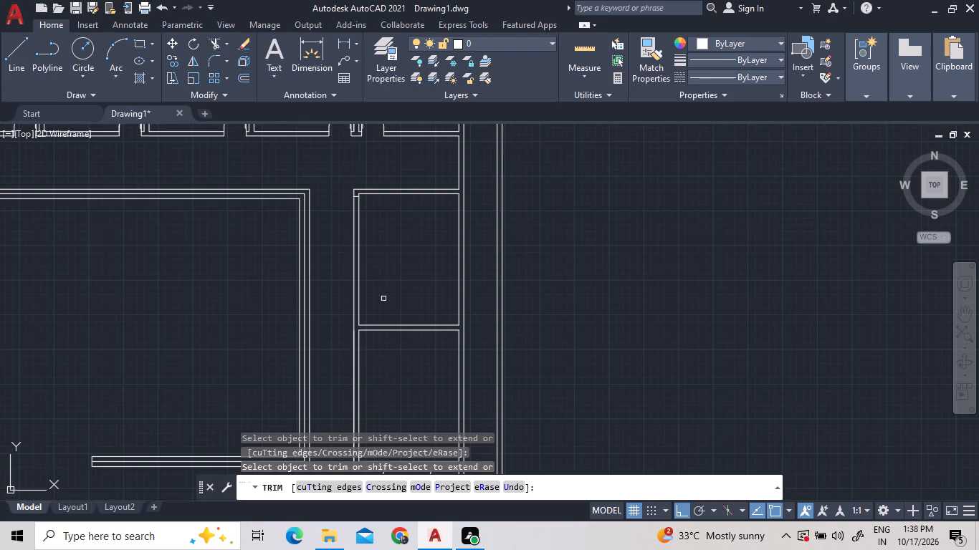
{"action": "scroll", "coordinate": [359, 367], "scroll_direction": "up", "scroll_amount": 3}
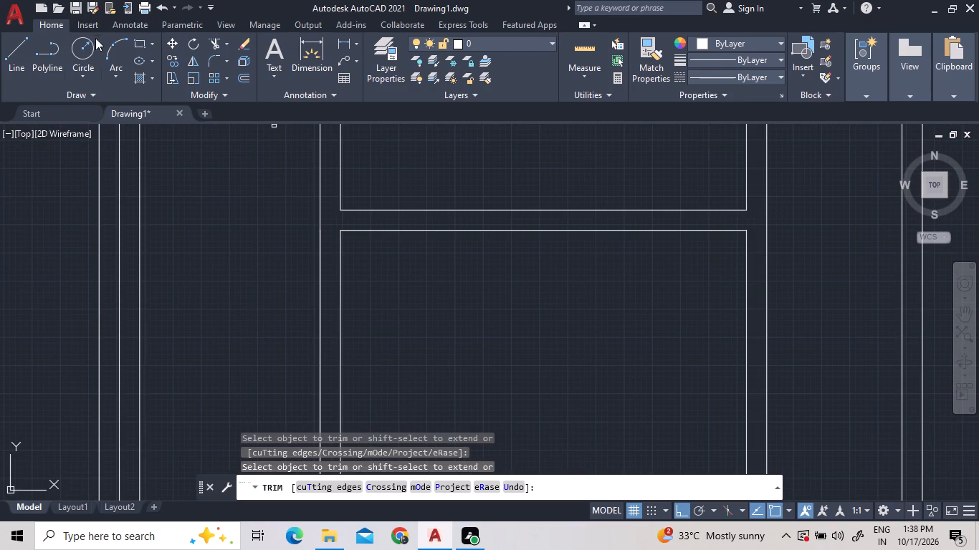
{"action": "double_click", "coordinate": [14, 47]}
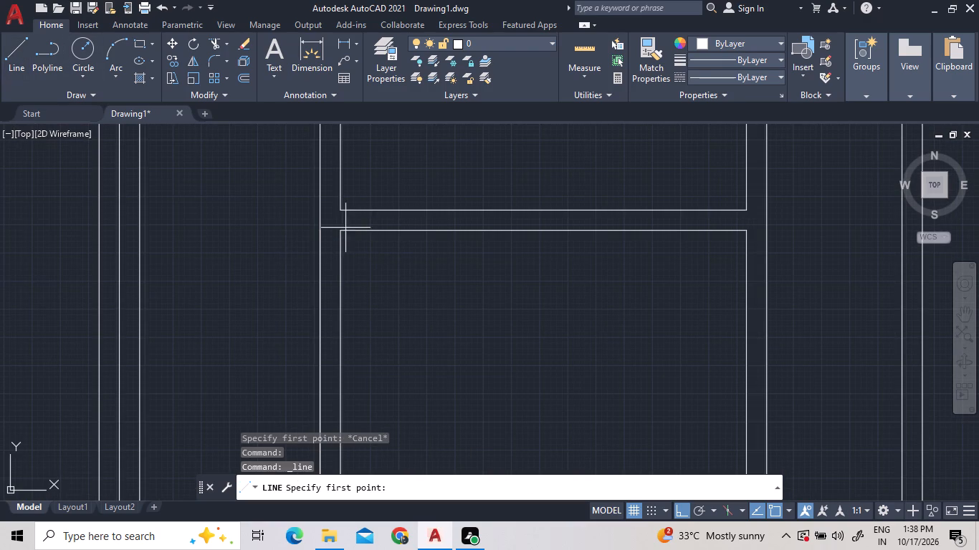
{"action": "left_click", "coordinate": [342, 229]}
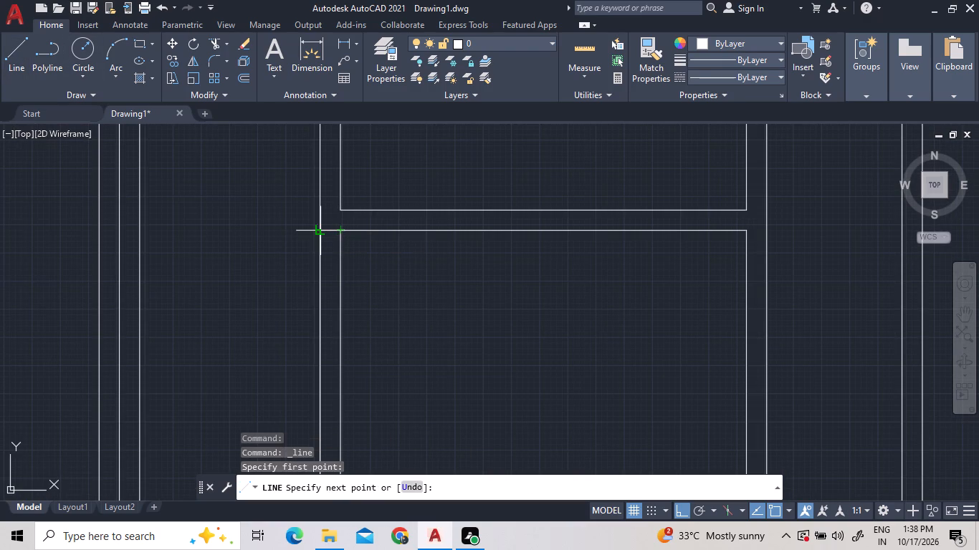
{"action": "double_click", "coordinate": [317, 232]}
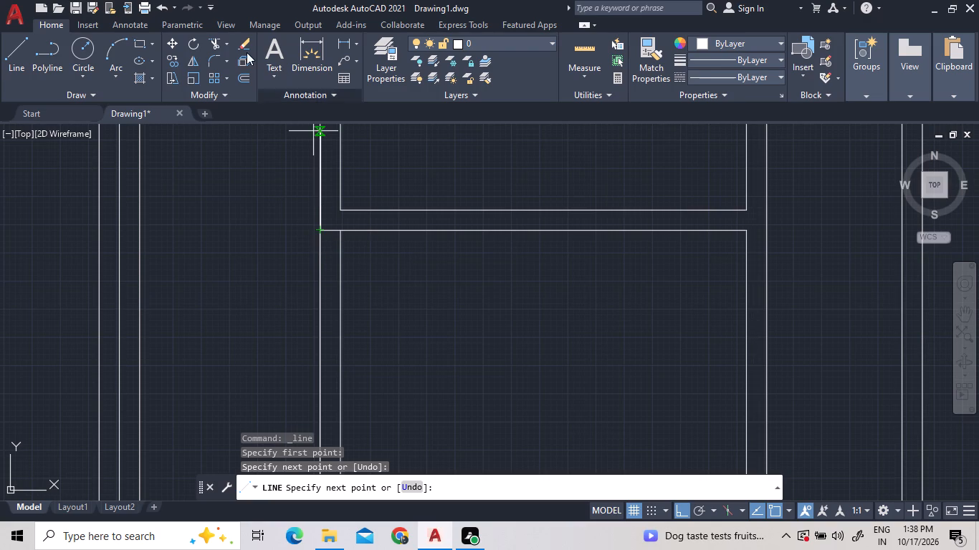
Offset the short line across the second east-wing room's corridor wall 5" southward as a door jamb.
{"action": "left_click", "coordinate": [239, 79]}
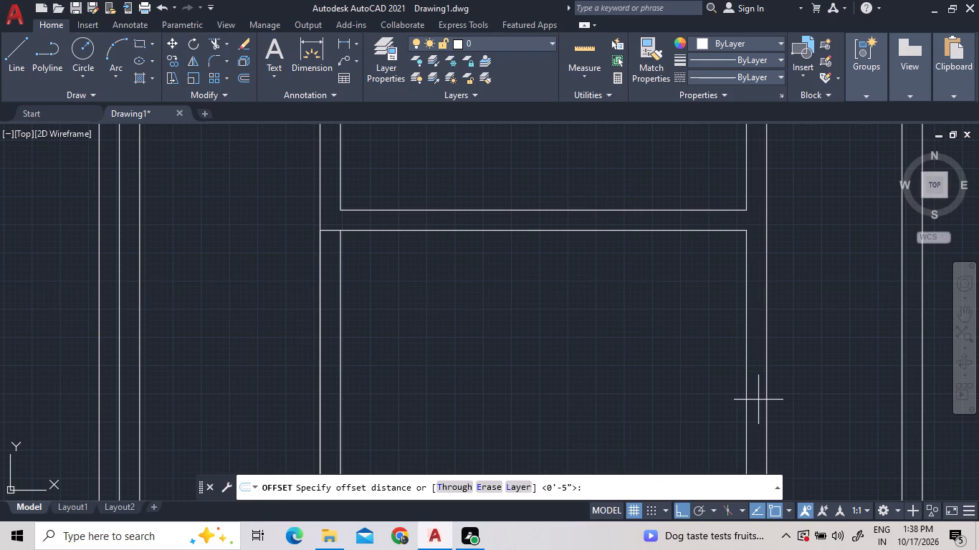
{"action": "key", "text": "Return"}
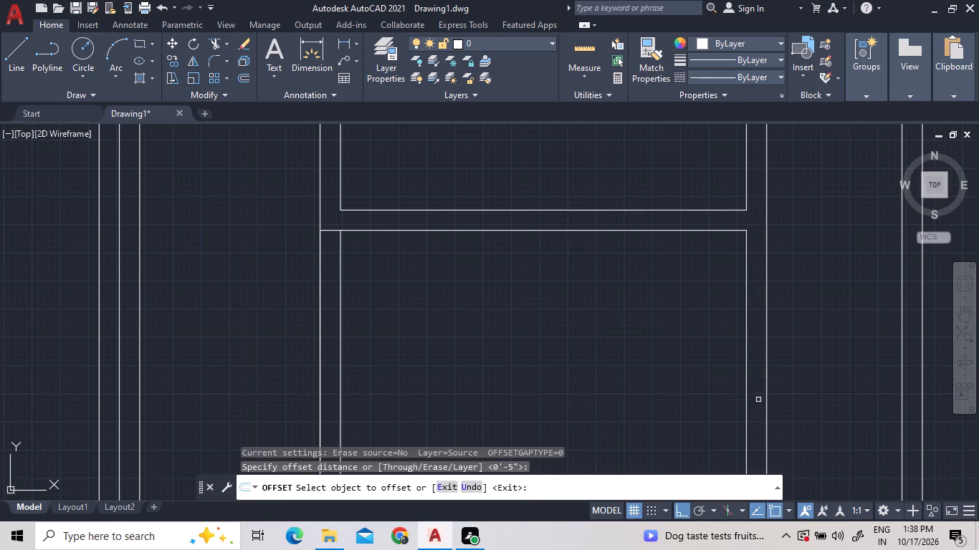
{"action": "left_click", "coordinate": [328, 229]}
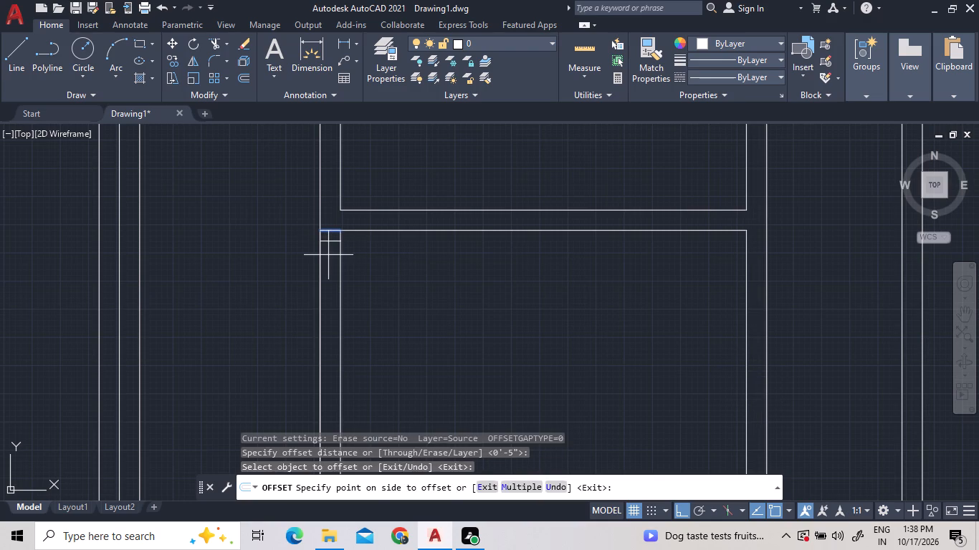
{"action": "double_click", "coordinate": [328, 255]}
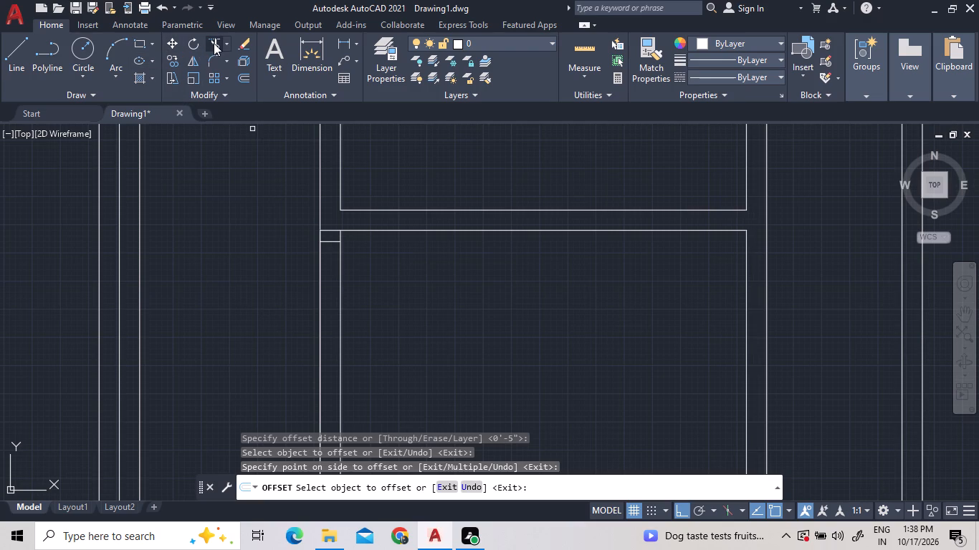
Trim away the original short line at the second east-wing room's corner, keeping the offset jamb line.
{"action": "double_click", "coordinate": [214, 43]}
{"action": "left_click", "coordinate": [332, 229]}
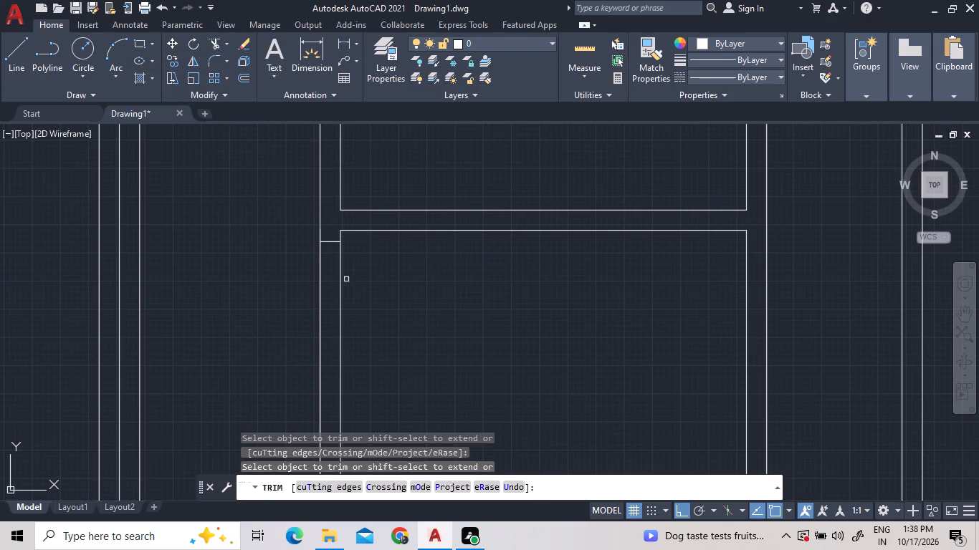
{"action": "scroll", "coordinate": [365, 310], "scroll_direction": "down", "scroll_amount": 3}
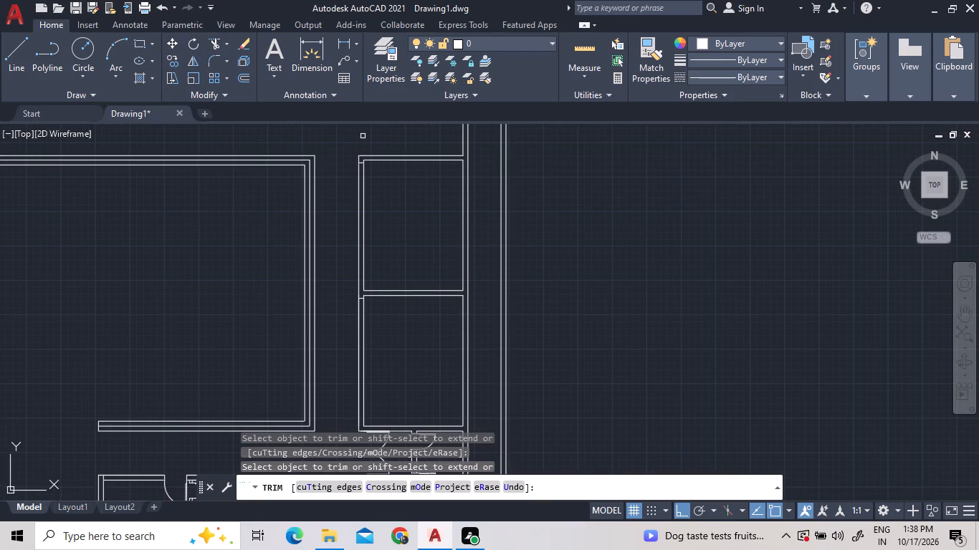
{"action": "right_click", "coordinate": [405, 221]}
{"action": "left_click", "coordinate": [412, 232]}
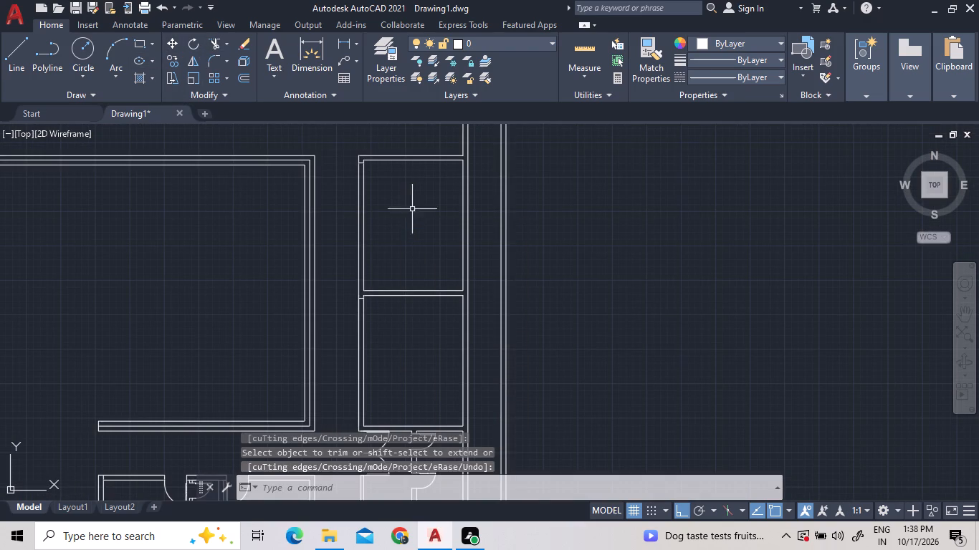
Copy the upper west-wing room's door horizontally across the plan into the upper east-wing room.
{"action": "scroll", "coordinate": [397, 256], "scroll_direction": "down", "scroll_amount": 2}
{"action": "scroll", "coordinate": [138, 223], "scroll_direction": "up", "scroll_amount": 2}
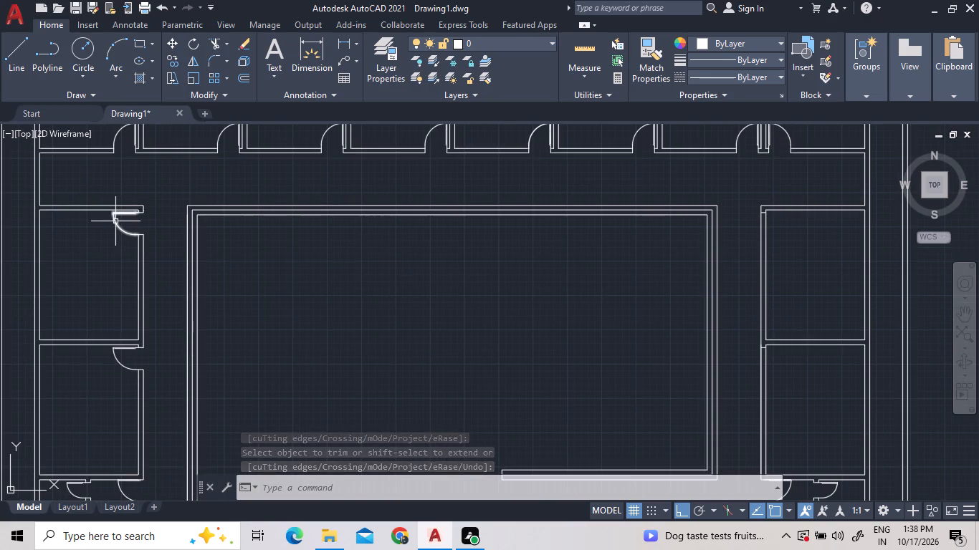
{"action": "left_click", "coordinate": [115, 221]}
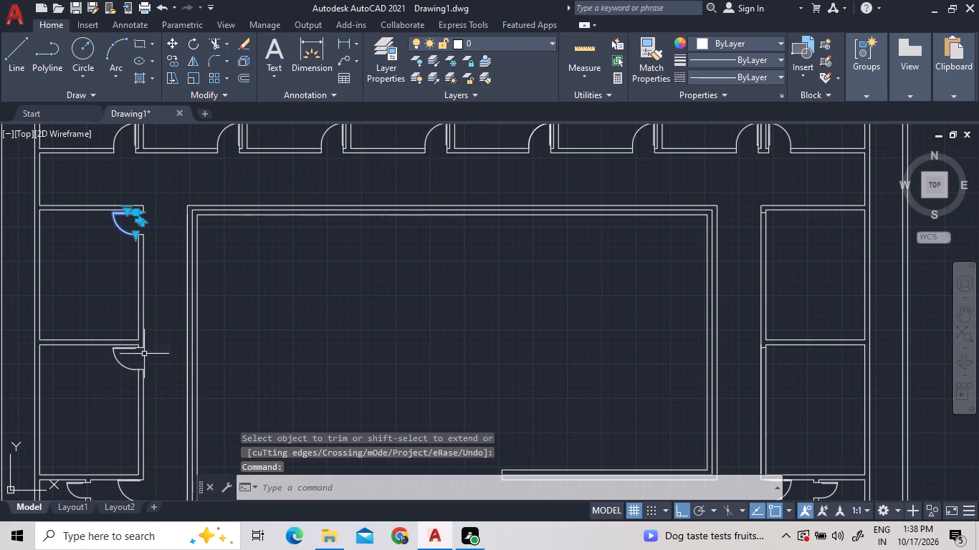
{"action": "right_click", "coordinate": [232, 276]}
{"action": "double_click", "coordinate": [269, 291]}
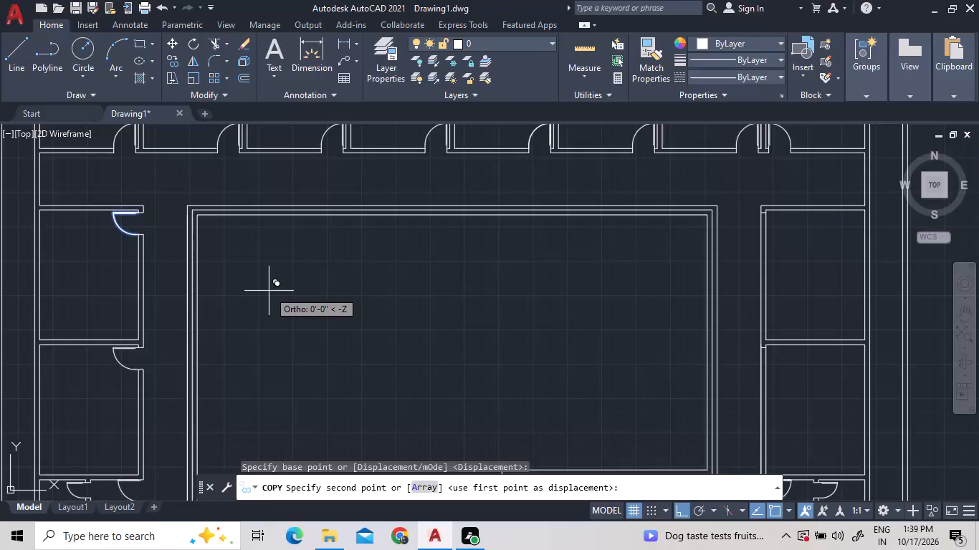
{"action": "scroll", "coordinate": [603, 339], "scroll_direction": "down", "scroll_amount": 1}
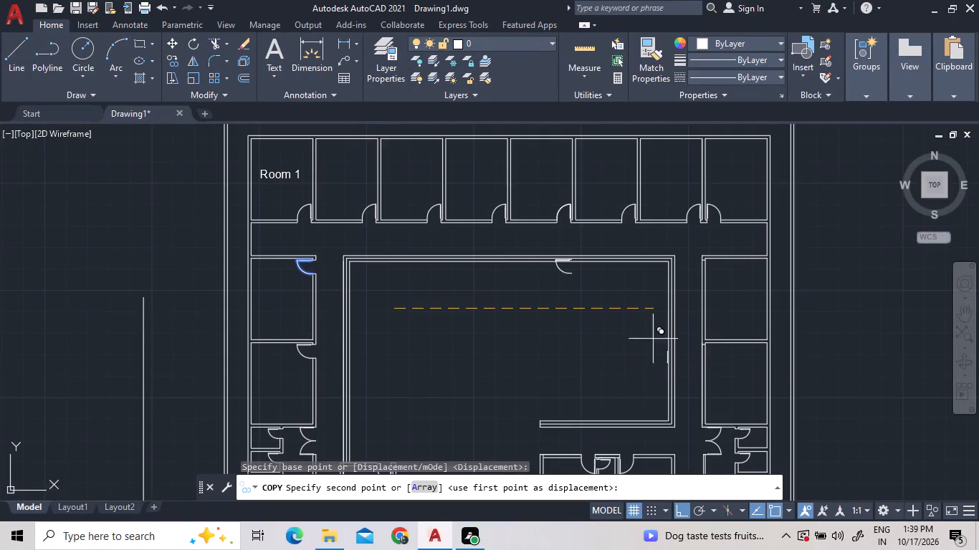
{"action": "scroll", "coordinate": [823, 355], "scroll_direction": "up", "scroll_amount": 2}
{"action": "scroll", "coordinate": [836, 382], "scroll_direction": "down", "scroll_amount": 2}
{"action": "scroll", "coordinate": [833, 379], "scroll_direction": "up", "scroll_amount": 1}
{"action": "double_click", "coordinate": [833, 379]}
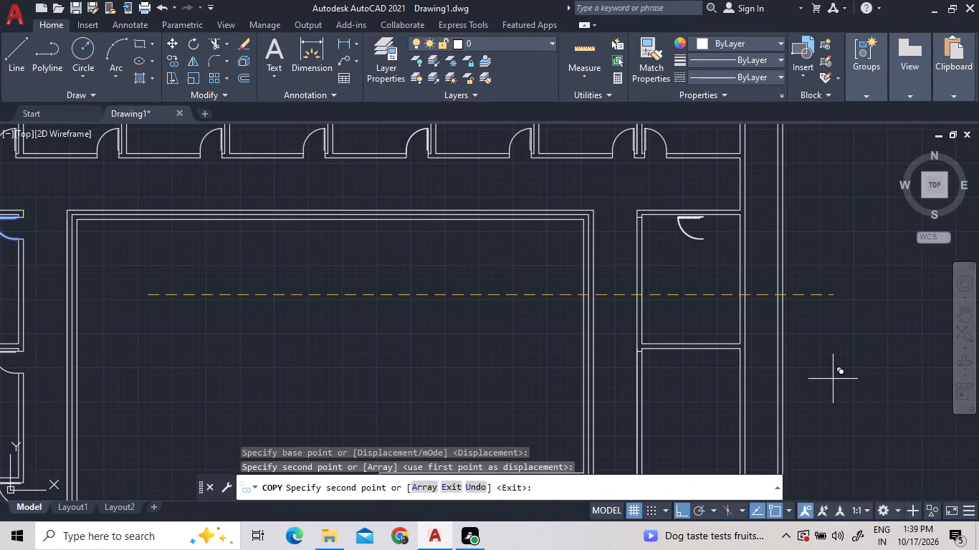
{"action": "key", "text": "Escape"}
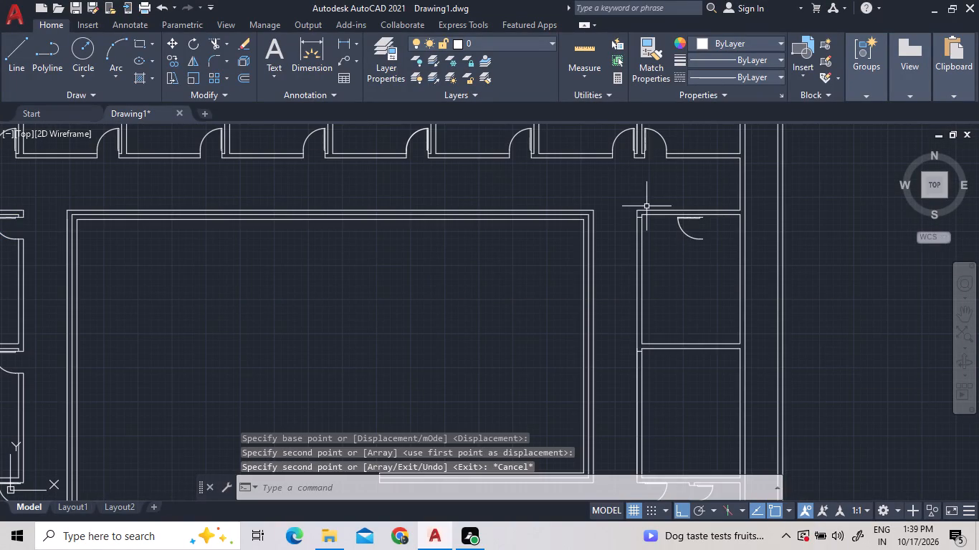
Flip the copied door in the upper east-wing room horizontally so its leaf points east, away from the corridor wall.
{"action": "double_click", "coordinate": [694, 233]}
{"action": "left_click", "coordinate": [672, 233]}
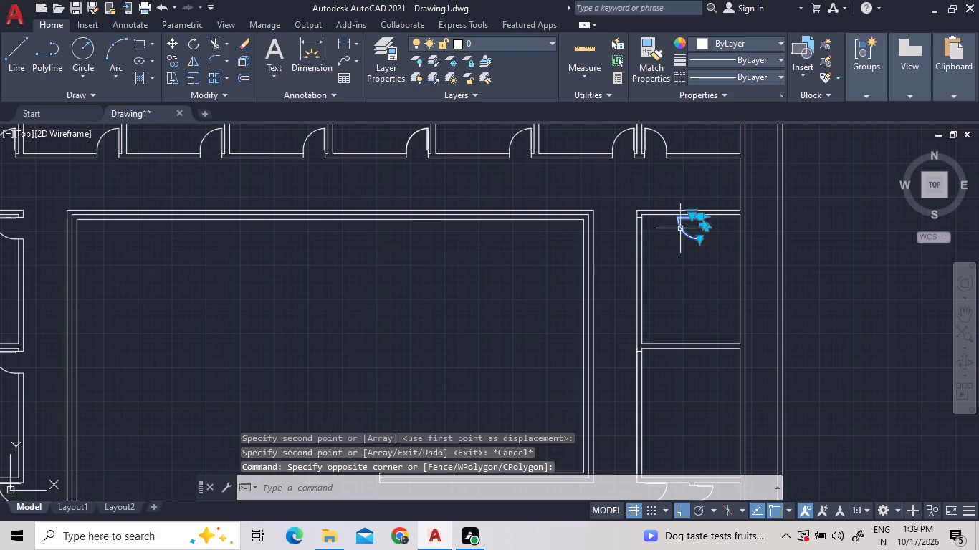
{"action": "scroll", "coordinate": [689, 222], "scroll_direction": "up", "scroll_amount": 2}
{"action": "left_click", "coordinate": [725, 227]}
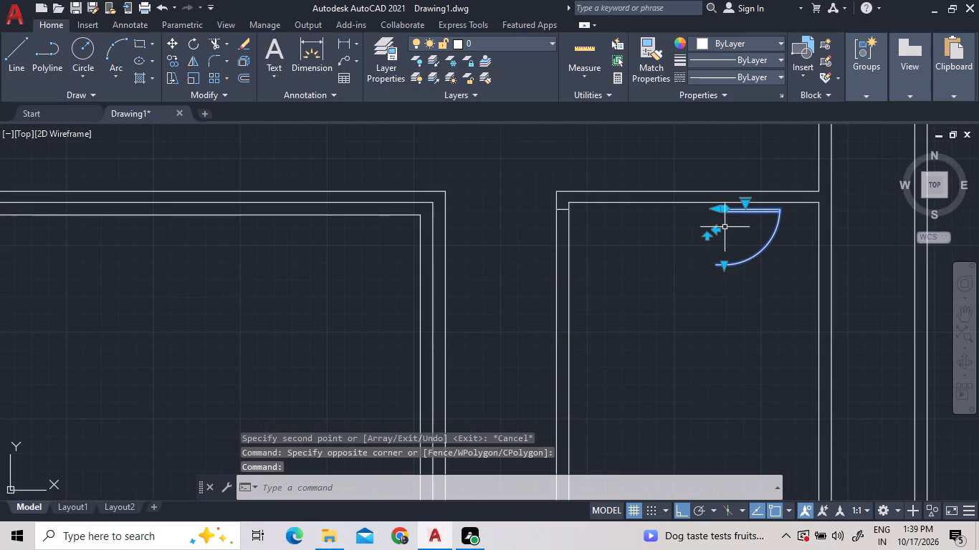
Move the flipped door by its upper west endpoint onto the jamb line at the upper east-wing room's inner corridor wall face.
{"action": "scroll", "coordinate": [685, 180], "scroll_direction": "up", "scroll_amount": 2}
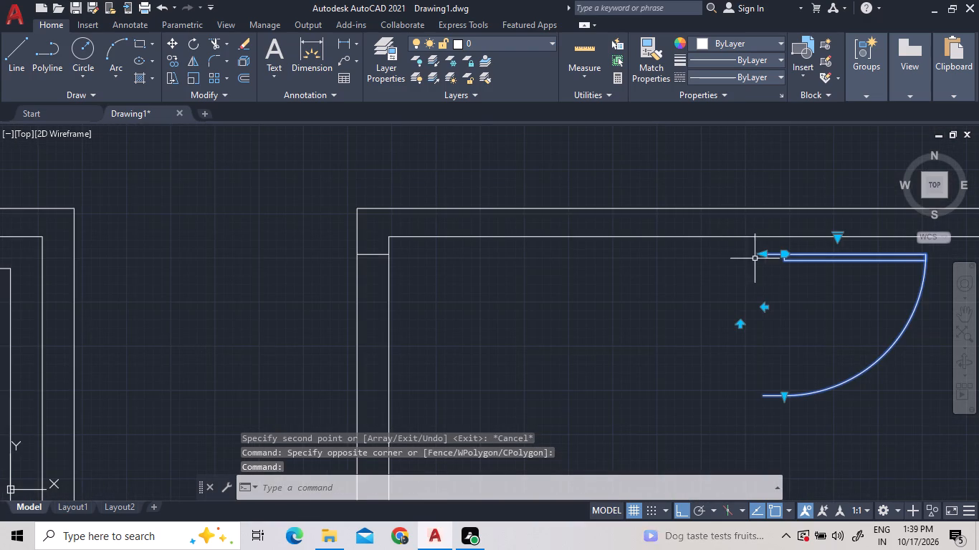
{"action": "right_click", "coordinate": [750, 260]}
{"action": "left_click", "coordinate": [785, 279]}
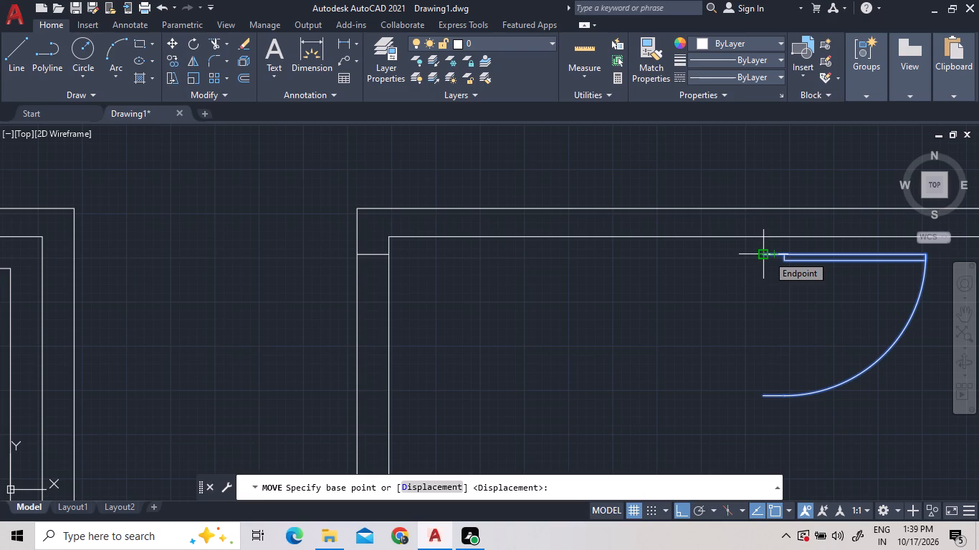
{"action": "left_click", "coordinate": [768, 255]}
{"action": "scroll", "coordinate": [386, 254], "scroll_direction": "up", "scroll_amount": 2}
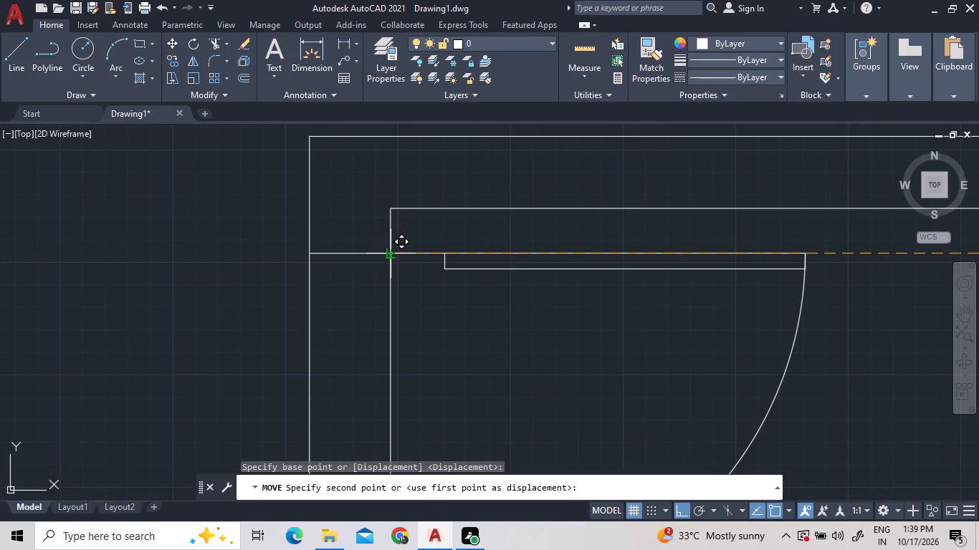
{"action": "left_click", "coordinate": [391, 251]}
Copy the upper east-wing room's door down to the jamb line of the second east-wing room at its inner corridor wall face.
{"action": "scroll", "coordinate": [444, 257], "scroll_direction": "down", "scroll_amount": 4}
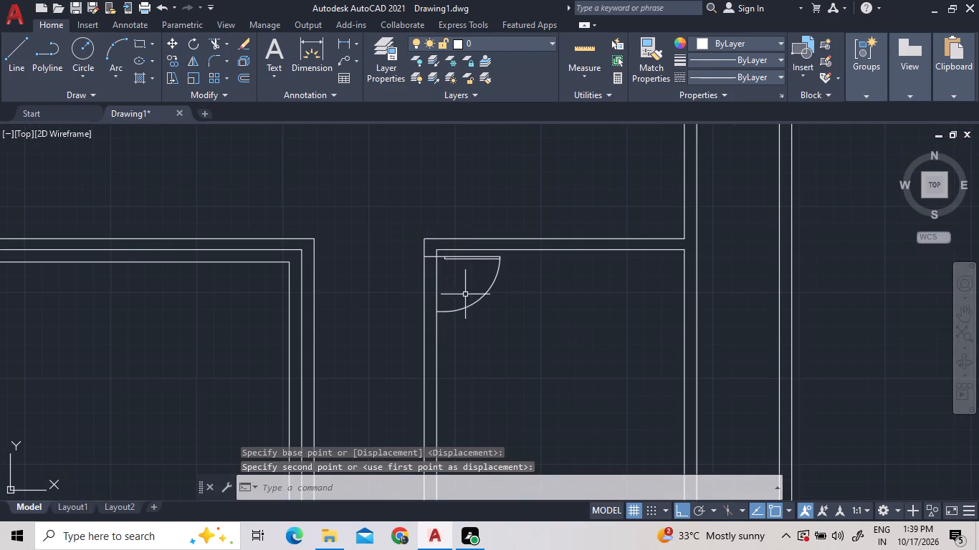
{"action": "double_click", "coordinate": [477, 312]}
{"action": "left_click", "coordinate": [463, 291]}
{"action": "right_click", "coordinate": [463, 290]}
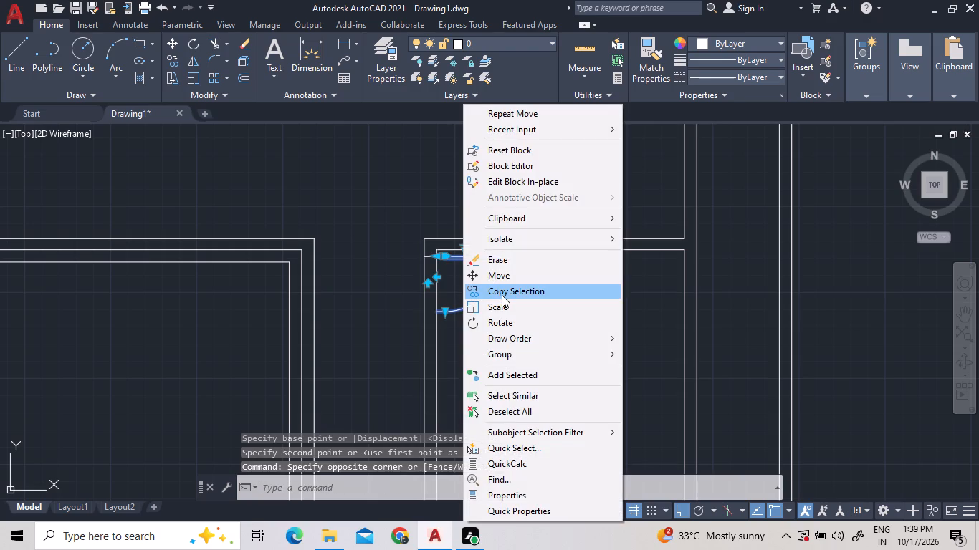
{"action": "left_click", "coordinate": [502, 295]}
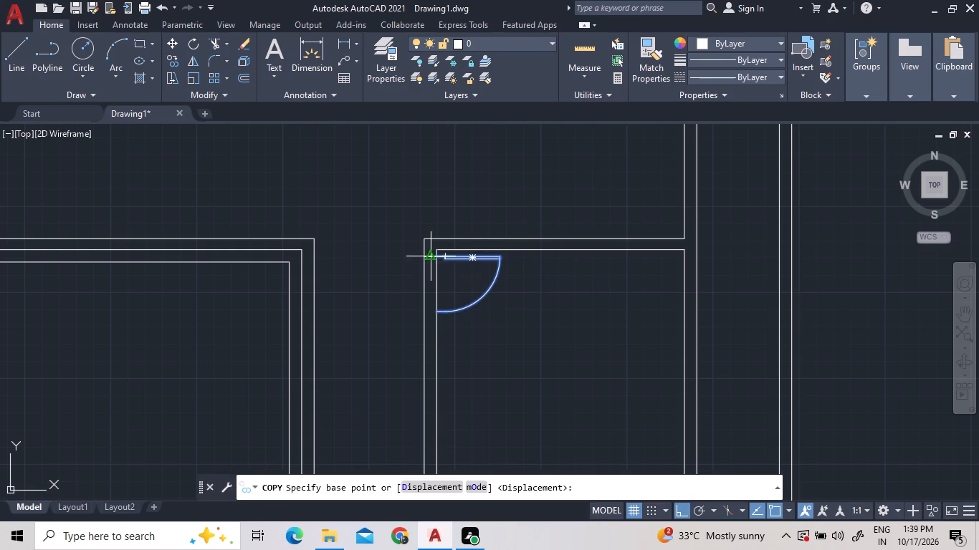
{"action": "scroll", "coordinate": [428, 245], "scroll_direction": "up", "scroll_amount": 2}
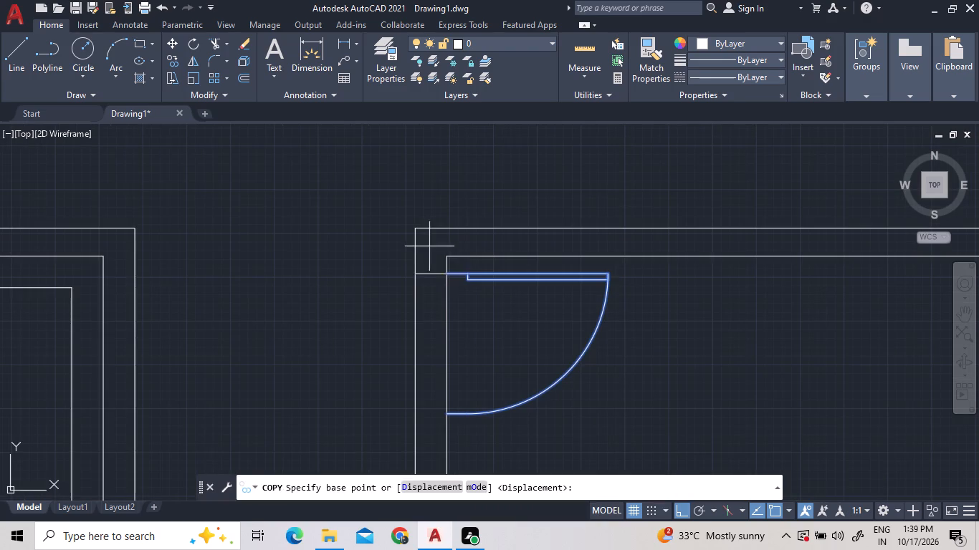
{"action": "double_click", "coordinate": [450, 275]}
{"action": "scroll", "coordinate": [457, 317], "scroll_direction": "down", "scroll_amount": 1}
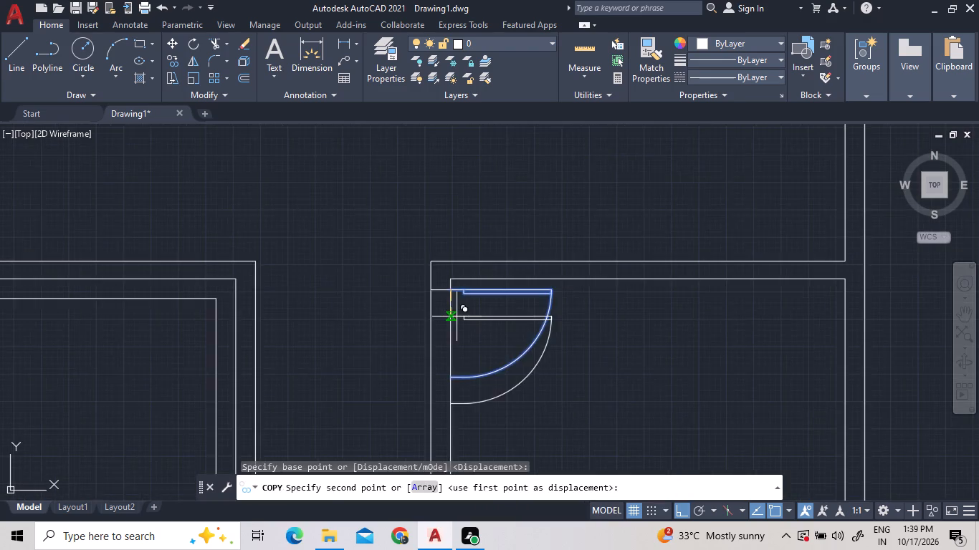
{"action": "scroll", "coordinate": [457, 317], "scroll_direction": "down", "scroll_amount": 6}
{"action": "scroll", "coordinate": [462, 347], "scroll_direction": "up", "scroll_amount": 4}
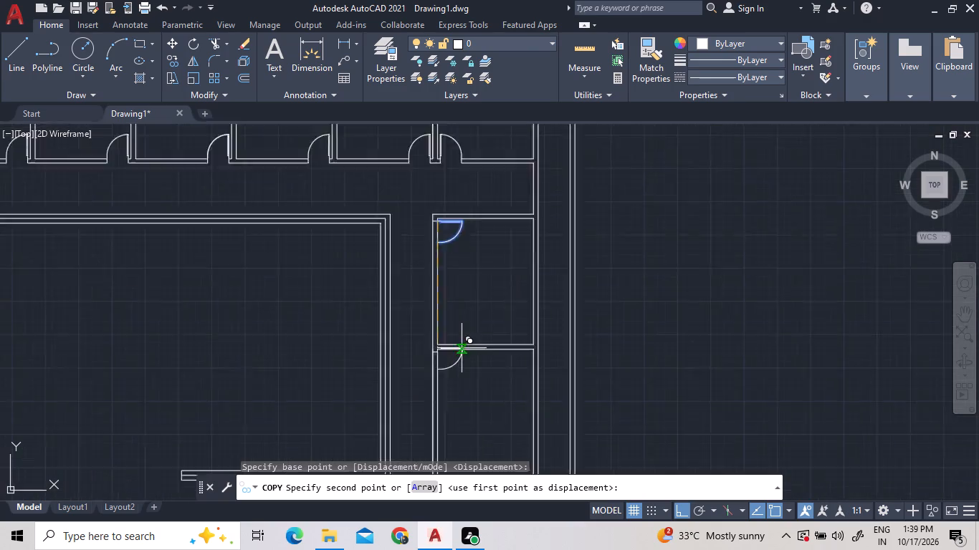
{"action": "scroll", "coordinate": [462, 348], "scroll_direction": "up", "scroll_amount": 2}
{"action": "scroll", "coordinate": [360, 376], "scroll_direction": "up", "scroll_amount": 3}
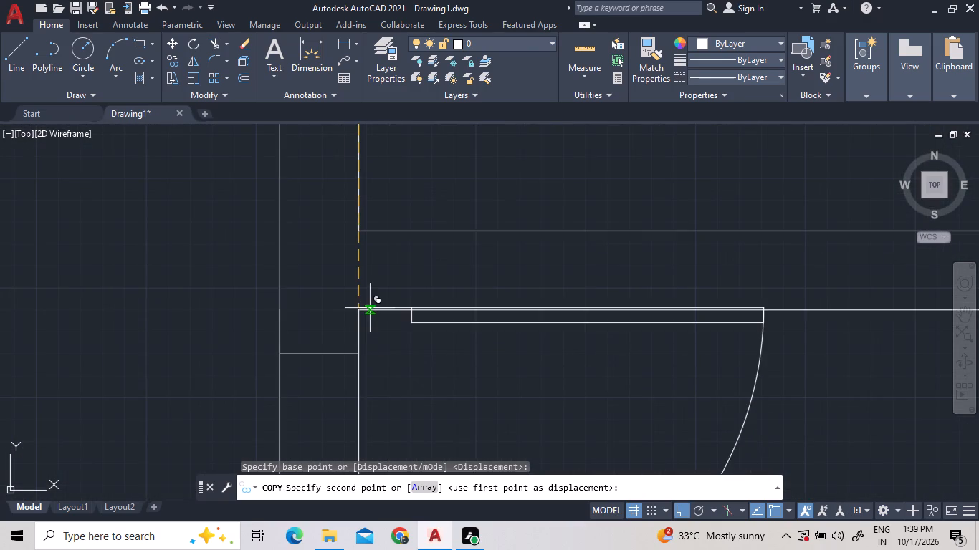
{"action": "scroll", "coordinate": [357, 352], "scroll_direction": "up", "scroll_amount": 3}
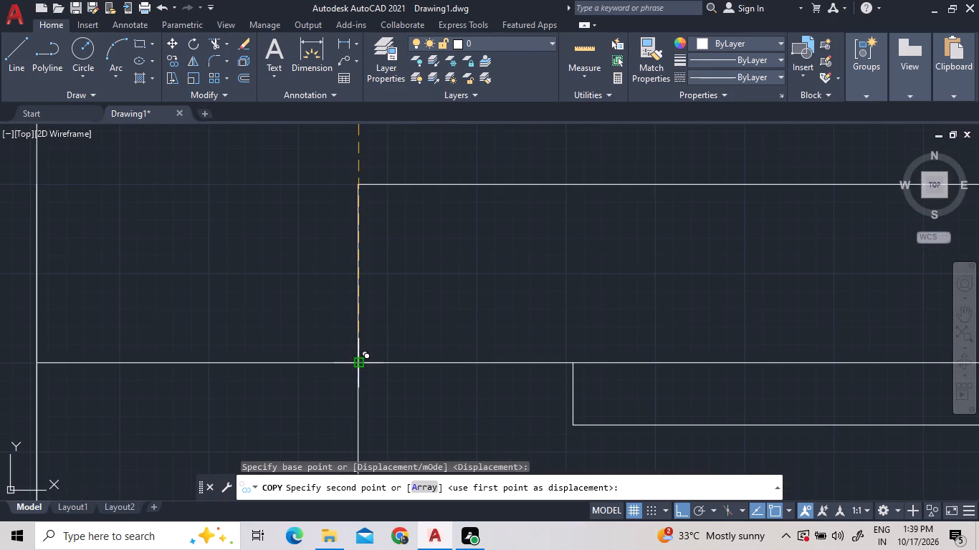
{"action": "double_click", "coordinate": [358, 361]}
{"action": "key", "text": "Escape"}
Draw a line across the corridor wall thickness from the lower end of the upper east-wing room's door swing.
{"action": "scroll", "coordinate": [432, 298], "scroll_direction": "down", "scroll_amount": 3}
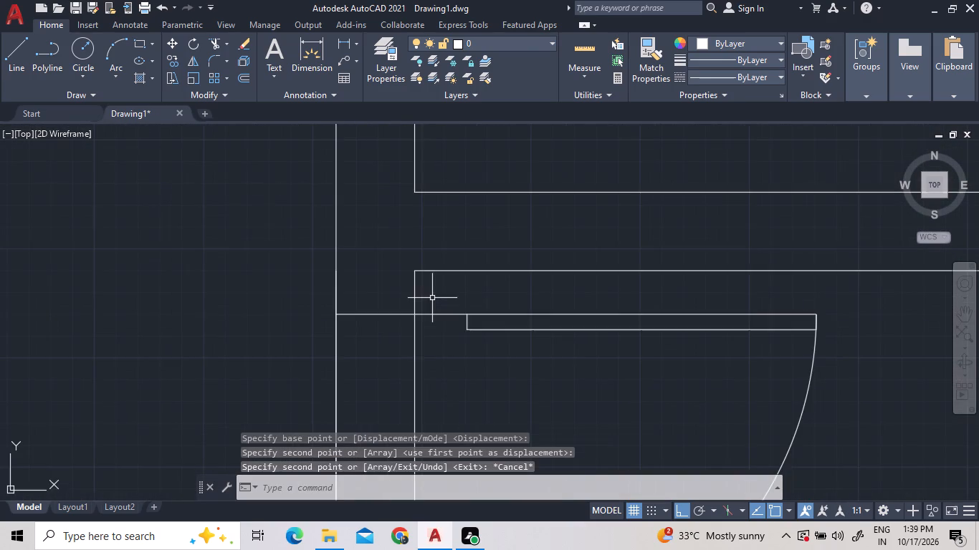
{"action": "scroll", "coordinate": [432, 298], "scroll_direction": "down", "scroll_amount": 6}
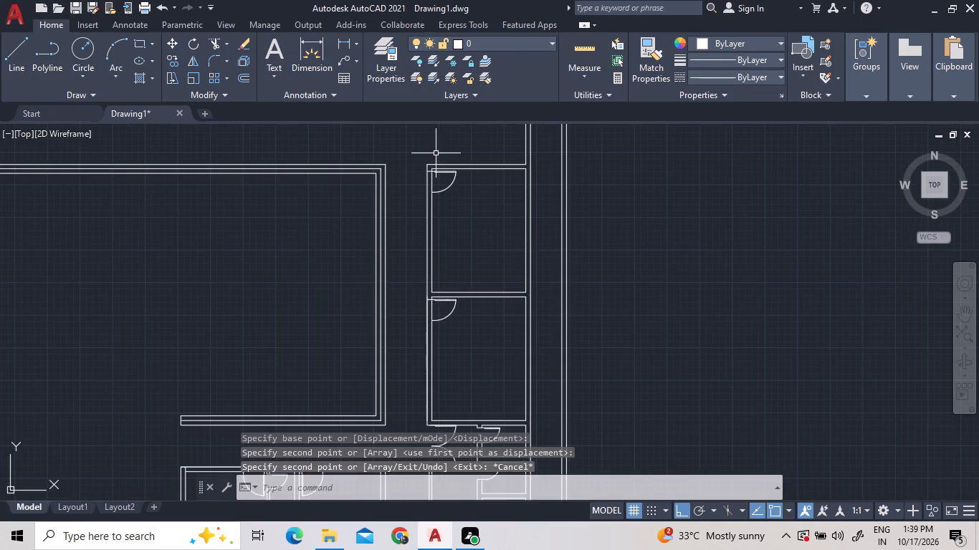
{"action": "scroll", "coordinate": [436, 197], "scroll_direction": "up", "scroll_amount": 2}
{"action": "scroll", "coordinate": [439, 229], "scroll_direction": "down", "scroll_amount": 1}
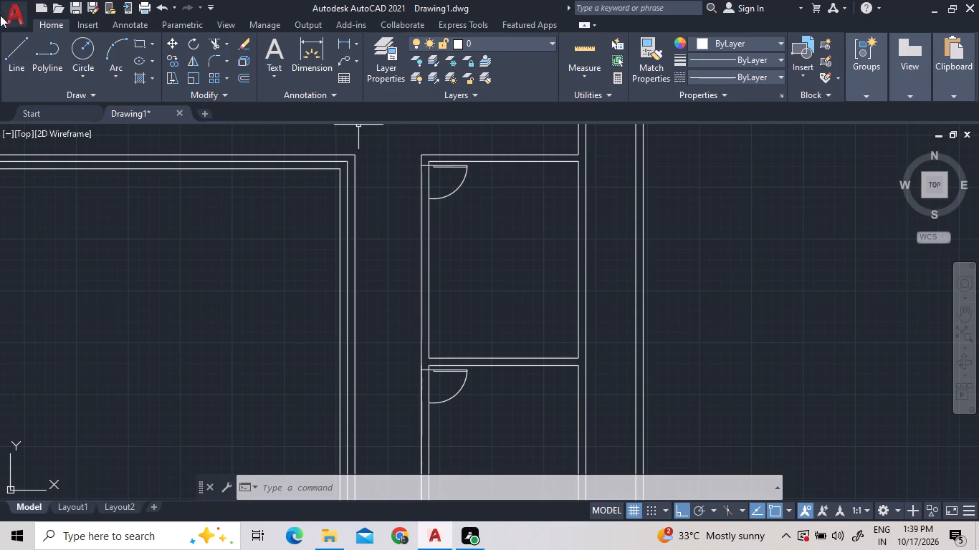
{"action": "double_click", "coordinate": [9, 56]}
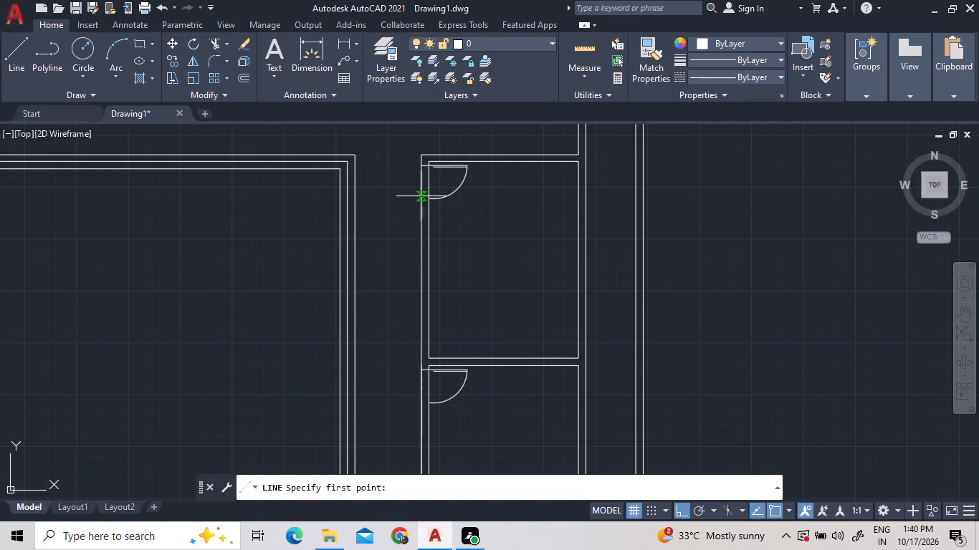
{"action": "scroll", "coordinate": [424, 202], "scroll_direction": "up", "scroll_amount": 4}
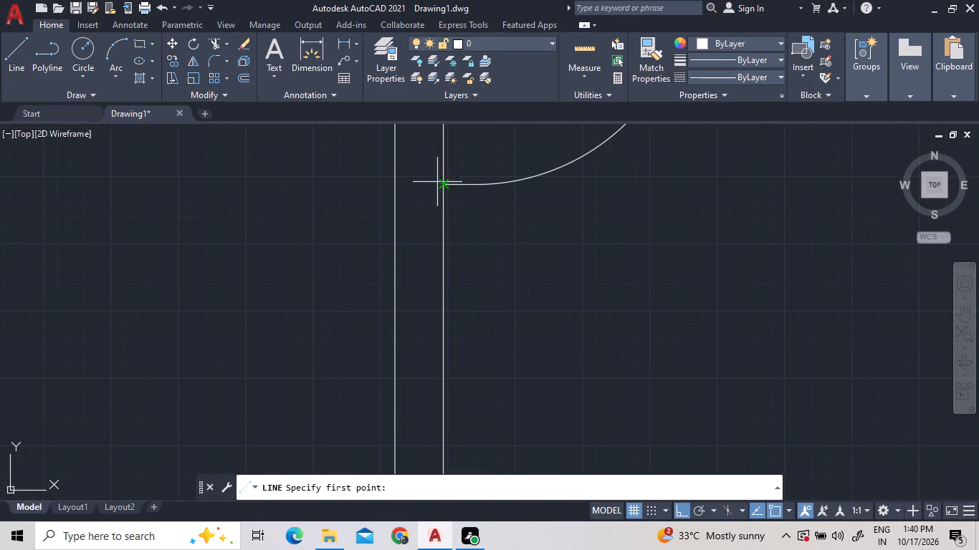
{"action": "left_click", "coordinate": [448, 184]}
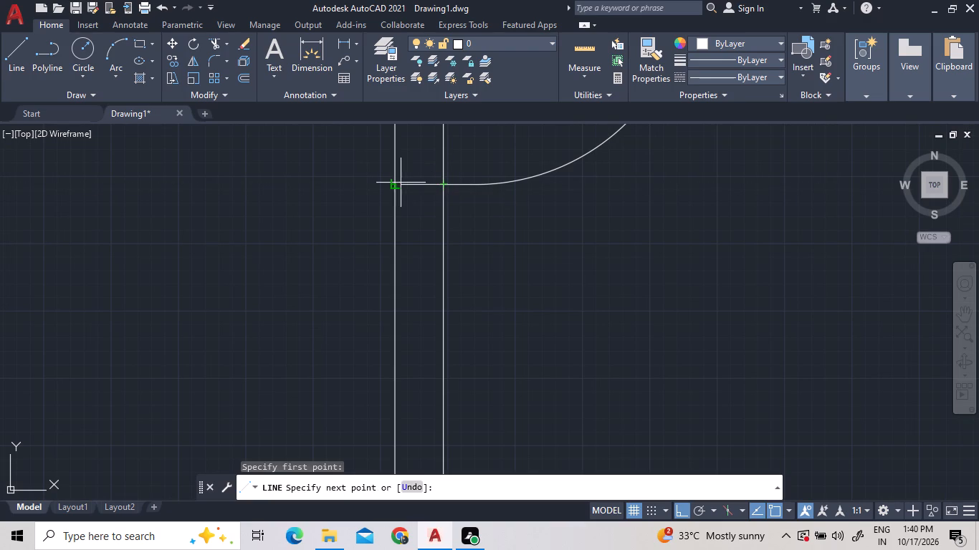
{"action": "triple_click", "coordinate": [395, 188]}
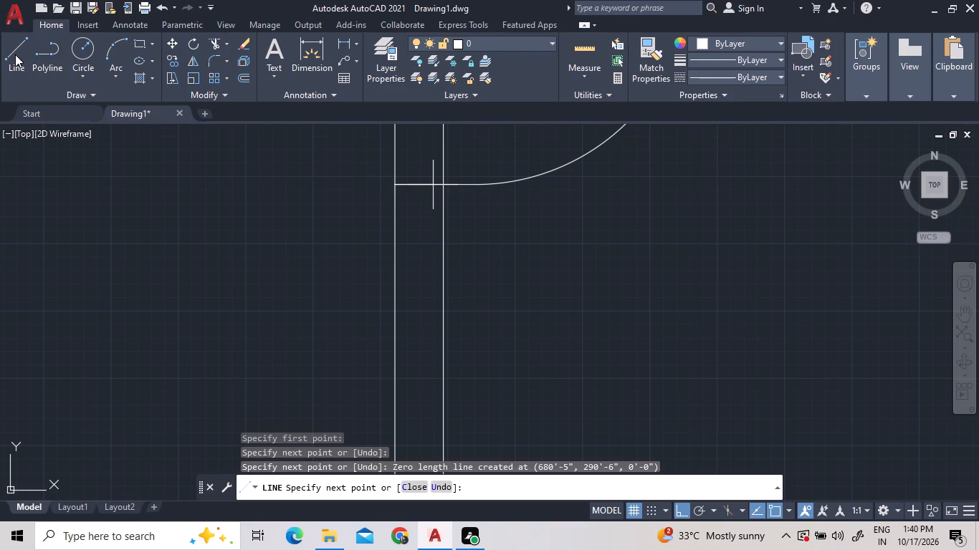
Draw a line across the corridor wall thickness from the lower end of the second east-wing room's door swing.
{"action": "left_click", "coordinate": [15, 54]}
{"action": "scroll", "coordinate": [259, 208], "scroll_direction": "down", "scroll_amount": 4}
{"action": "scroll", "coordinate": [327, 276], "scroll_direction": "down", "scroll_amount": 2}
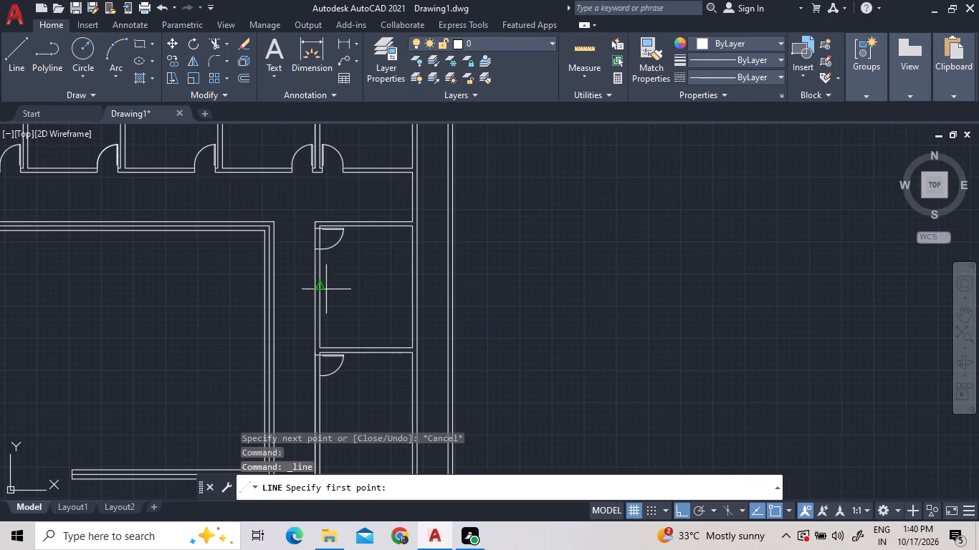
{"action": "scroll", "coordinate": [320, 385], "scroll_direction": "up", "scroll_amount": 4}
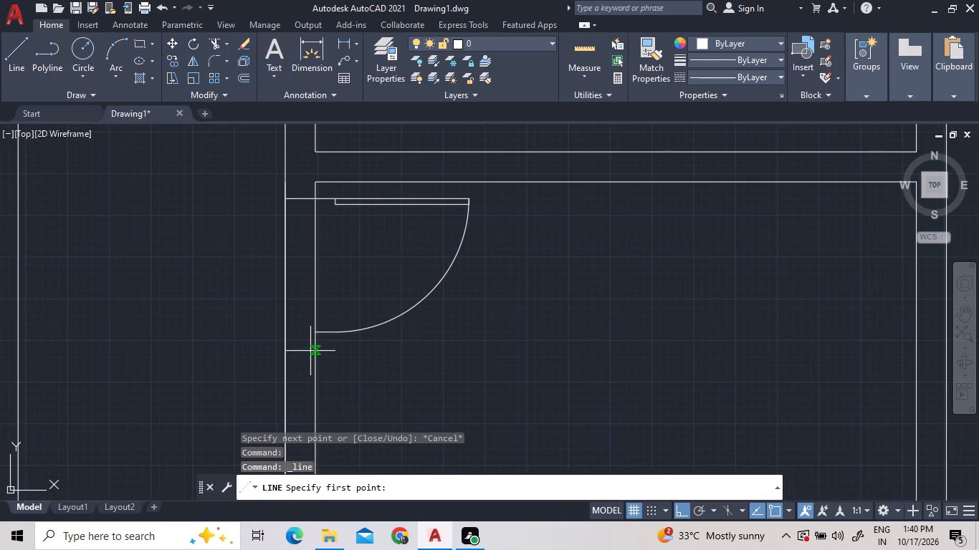
{"action": "scroll", "coordinate": [310, 351], "scroll_direction": "up", "scroll_amount": 1}
{"action": "double_click", "coordinate": [317, 322]}
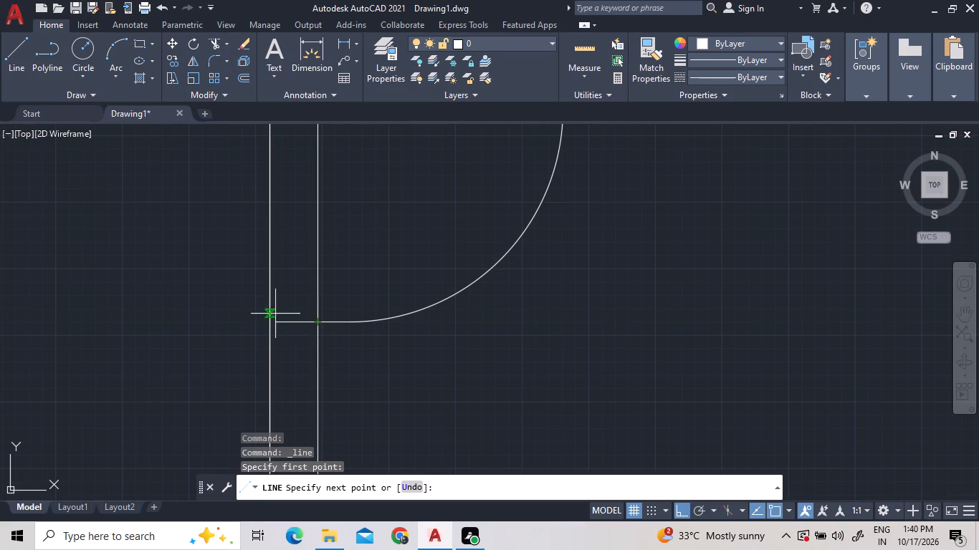
{"action": "left_click", "coordinate": [268, 320]}
{"action": "right_click", "coordinate": [350, 305]}
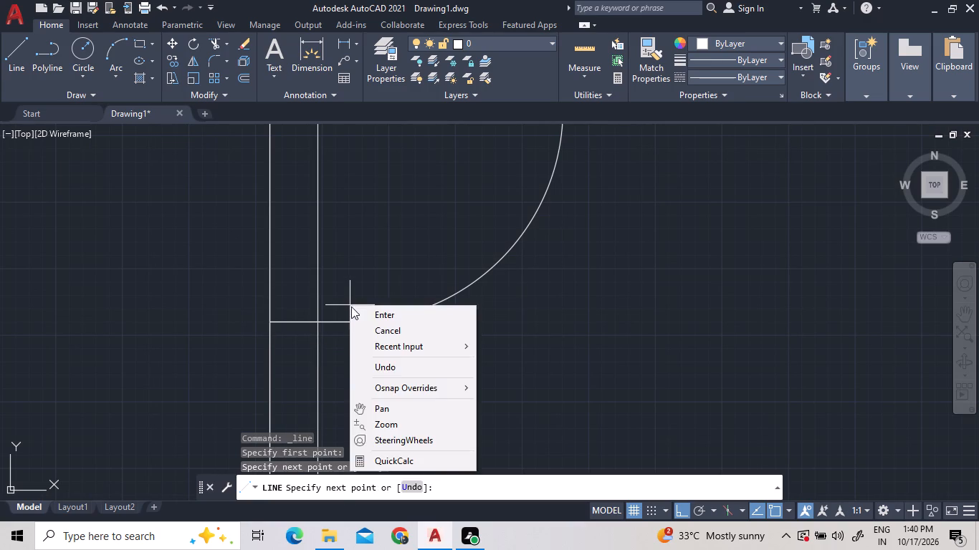
{"action": "left_click", "coordinate": [352, 309]}
Trim both corridor wall lines between the jamb lines of the upper east-wing room's door to open the doorway.
{"action": "scroll", "coordinate": [381, 341], "scroll_direction": "down", "scroll_amount": 6}
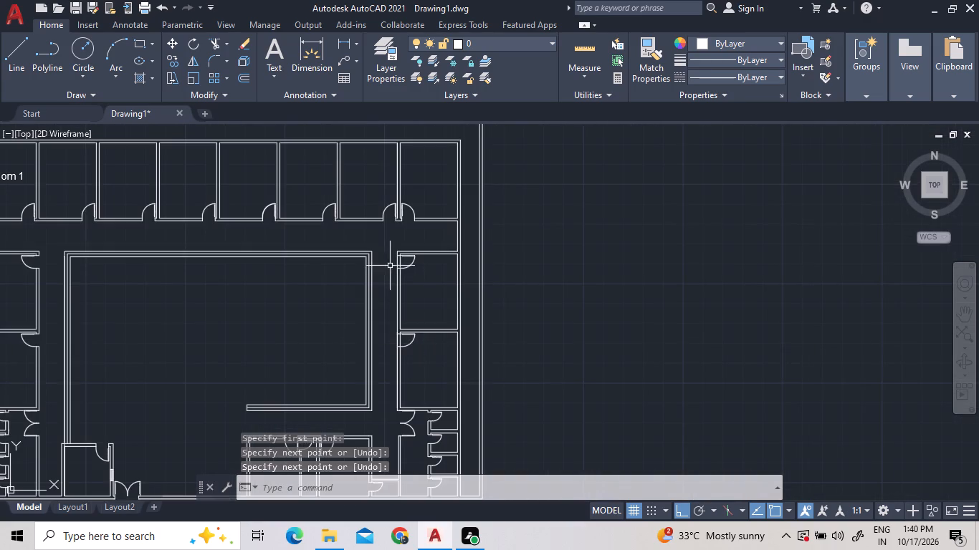
{"action": "scroll", "coordinate": [391, 261], "scroll_direction": "up", "scroll_amount": 3}
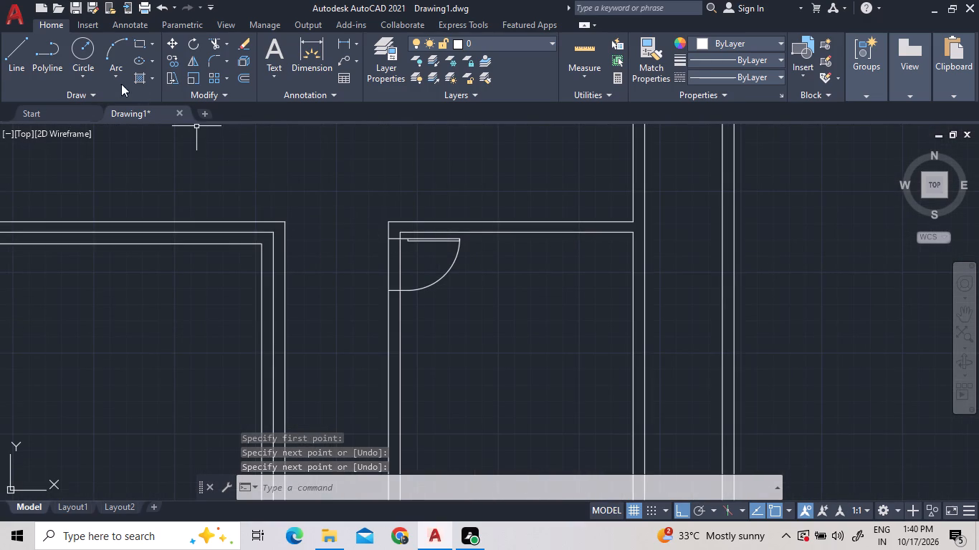
{"action": "left_click", "coordinate": [214, 47]}
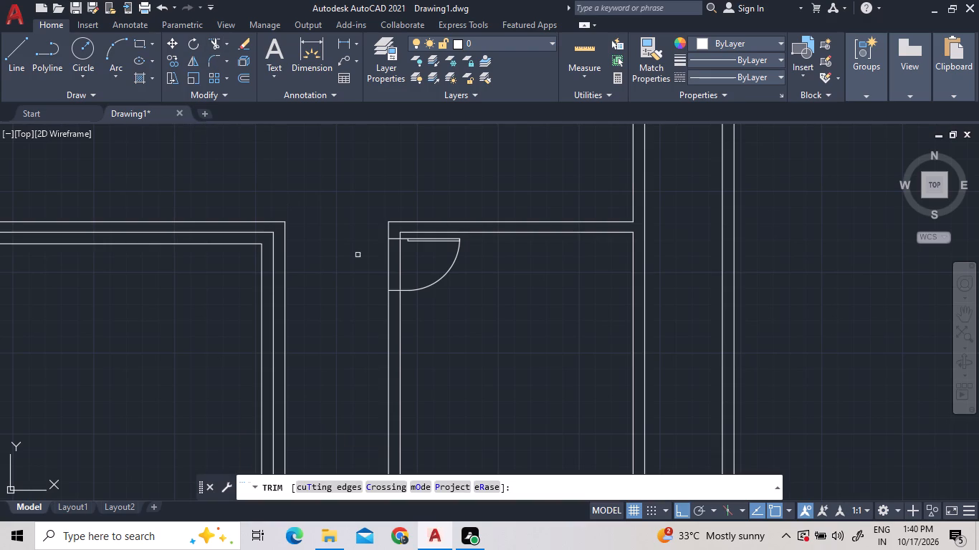
{"action": "double_click", "coordinate": [387, 264]}
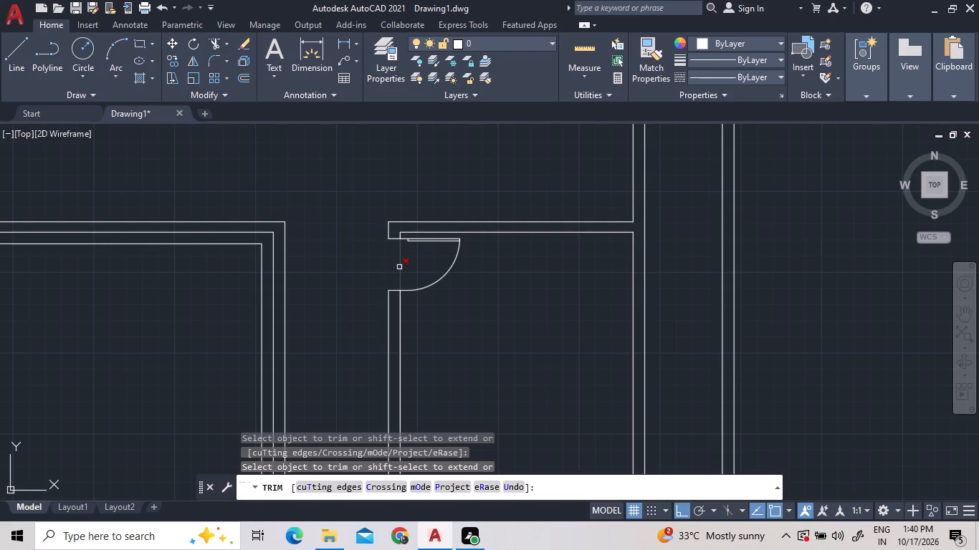
{"action": "double_click", "coordinate": [400, 267]}
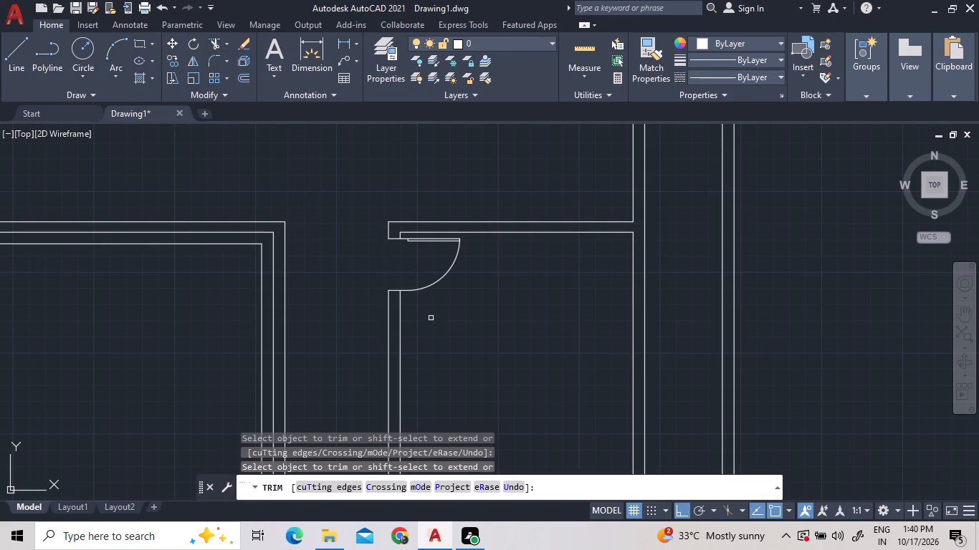
Trim both corridor wall lines between the jamb lines of the second east-wing room's door and finish trimming.
{"action": "scroll", "coordinate": [444, 305], "scroll_direction": "down", "scroll_amount": 2}
{"action": "scroll", "coordinate": [434, 425], "scroll_direction": "up", "scroll_amount": 2}
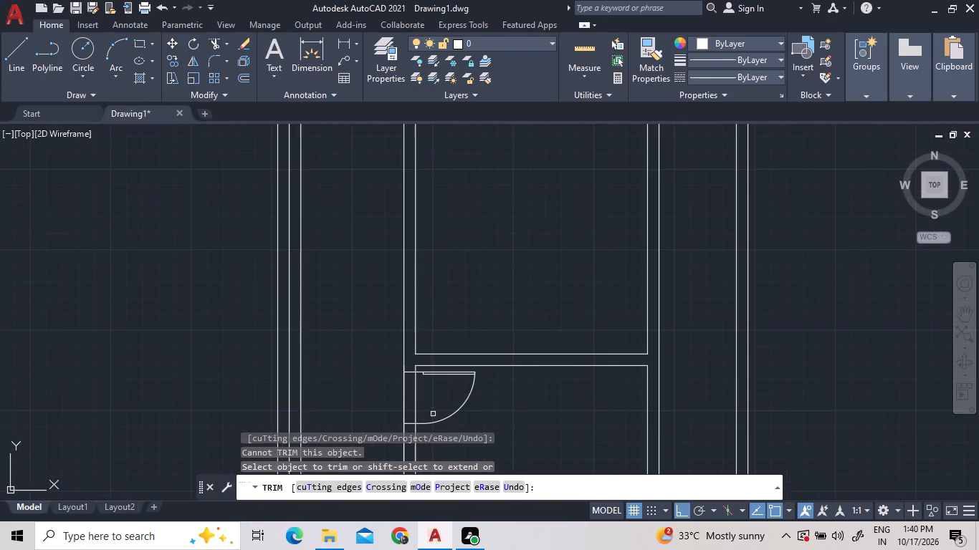
{"action": "left_click", "coordinate": [429, 401]}
{"action": "double_click", "coordinate": [376, 399]}
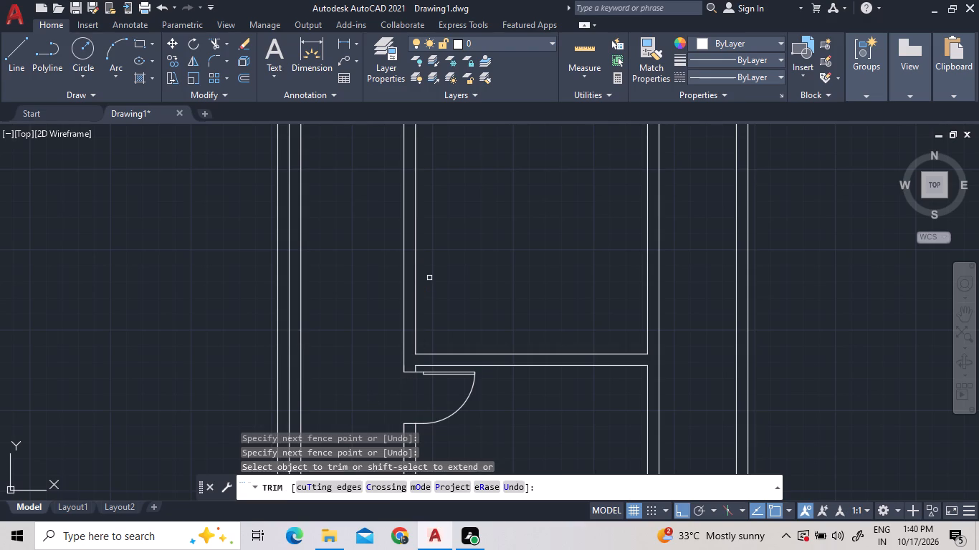
{"action": "scroll", "coordinate": [427, 282], "scroll_direction": "down", "scroll_amount": 4}
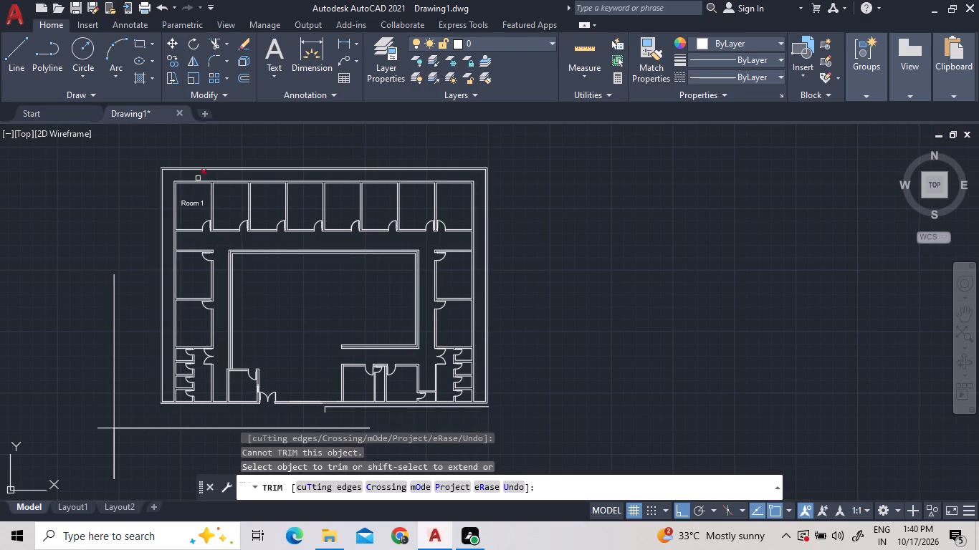
{"action": "right_click", "coordinate": [587, 218]}
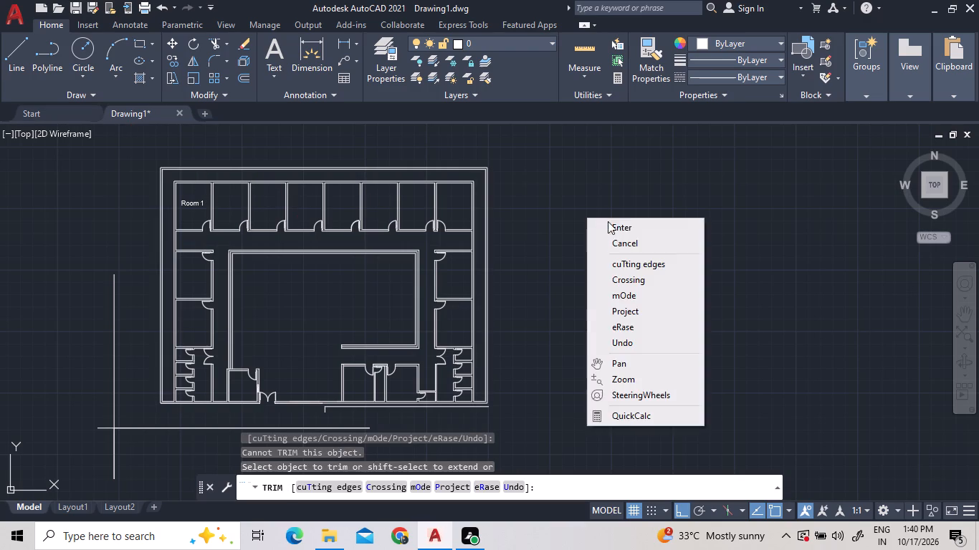
{"action": "left_click", "coordinate": [616, 229]}
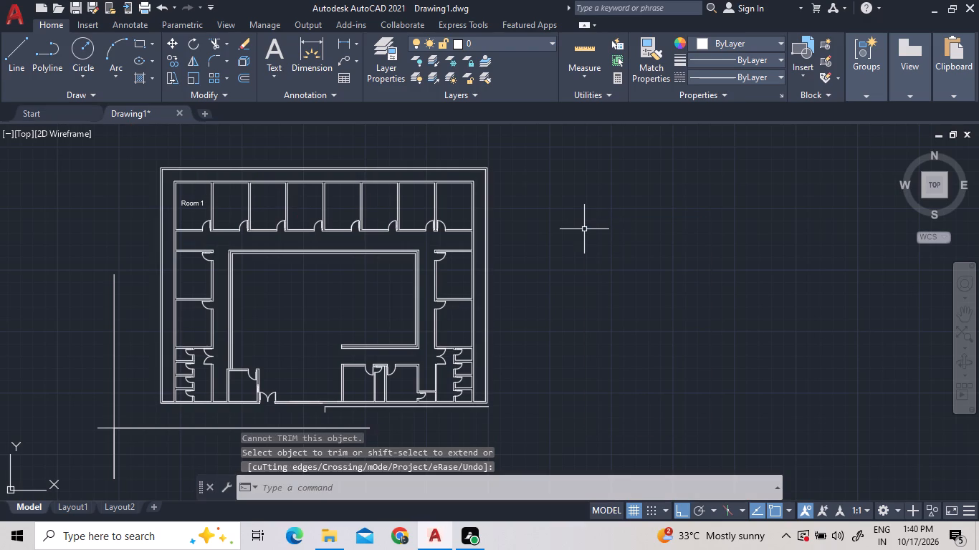
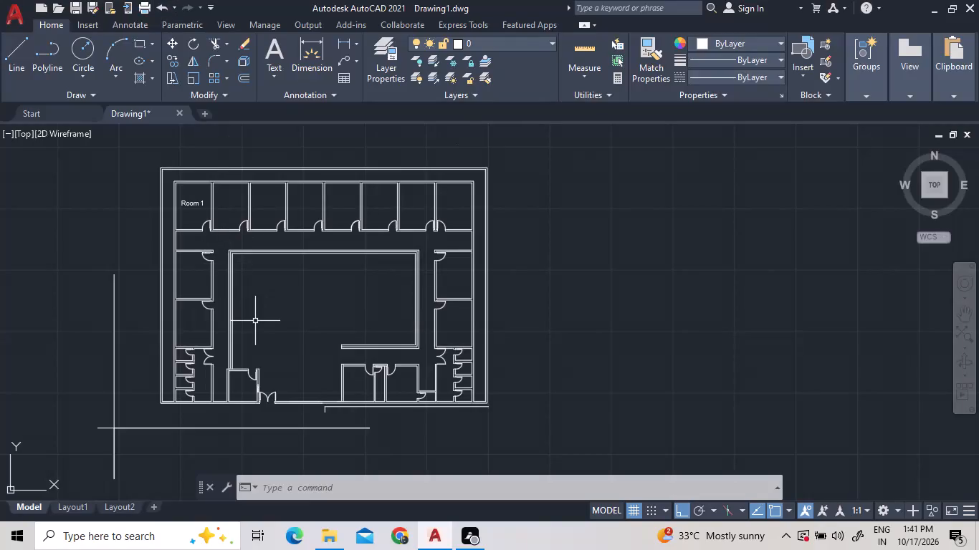
Erase the stray horizontal lines and the short end piece lying below the floor plan's bottom wall.
{"action": "scroll", "coordinate": [333, 422], "scroll_direction": "up", "scroll_amount": 2}
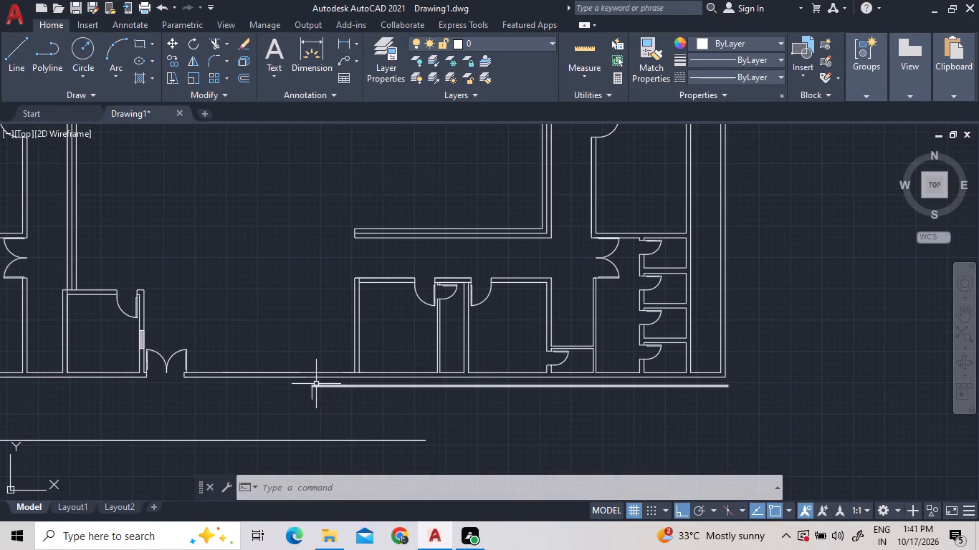
{"action": "double_click", "coordinate": [316, 384]}
{"action": "left_click", "coordinate": [306, 392]}
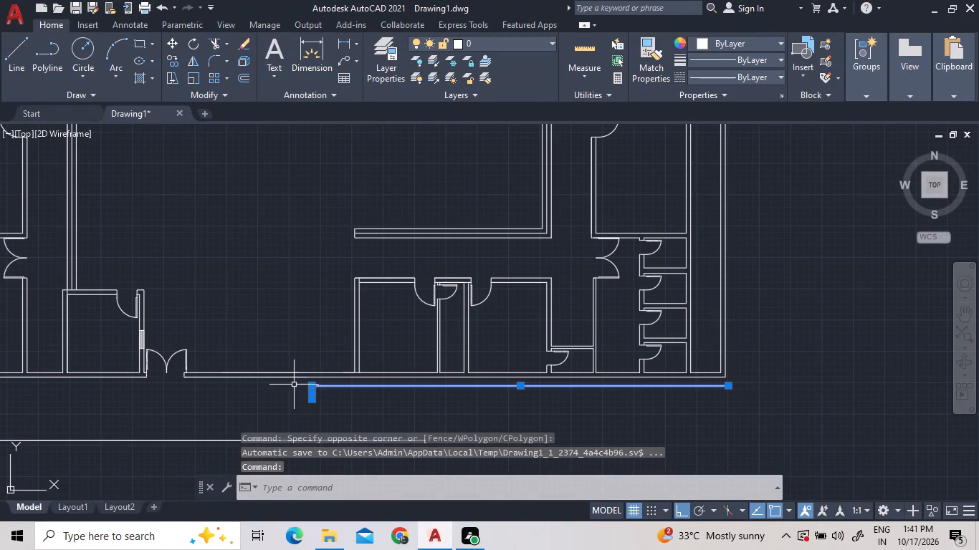
{"action": "key", "text": "Delete"}
{"action": "scroll", "coordinate": [287, 394], "scroll_direction": "down", "scroll_amount": 1}
{"action": "left_click_drag", "start_coordinate": [277, 437], "coordinate": [272, 430]}
{"action": "left_click", "coordinate": [249, 398]}
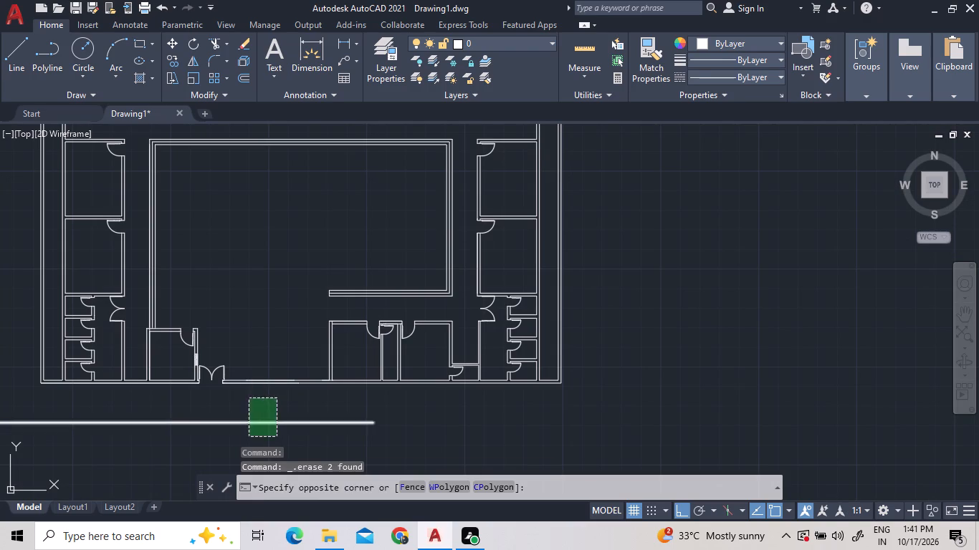
{"action": "key", "text": "Delete"}
Erase the two stray vertical lines outside the floor plan's lower-left corner.
{"action": "scroll", "coordinate": [331, 432], "scroll_direction": "down", "scroll_amount": 3}
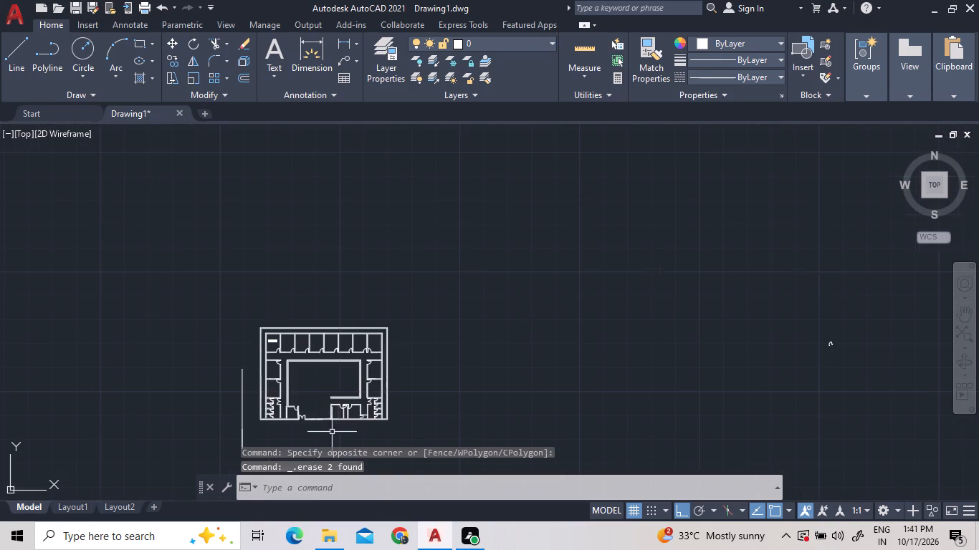
{"action": "left_click", "coordinate": [237, 396]}
{"action": "double_click", "coordinate": [185, 367]}
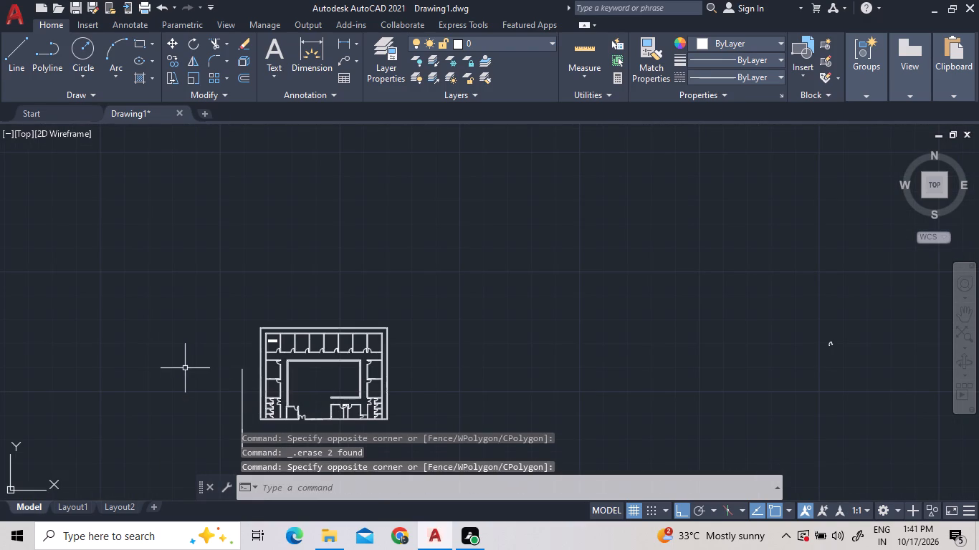
{"action": "double_click", "coordinate": [255, 382]}
{"action": "left_click", "coordinate": [221, 373]}
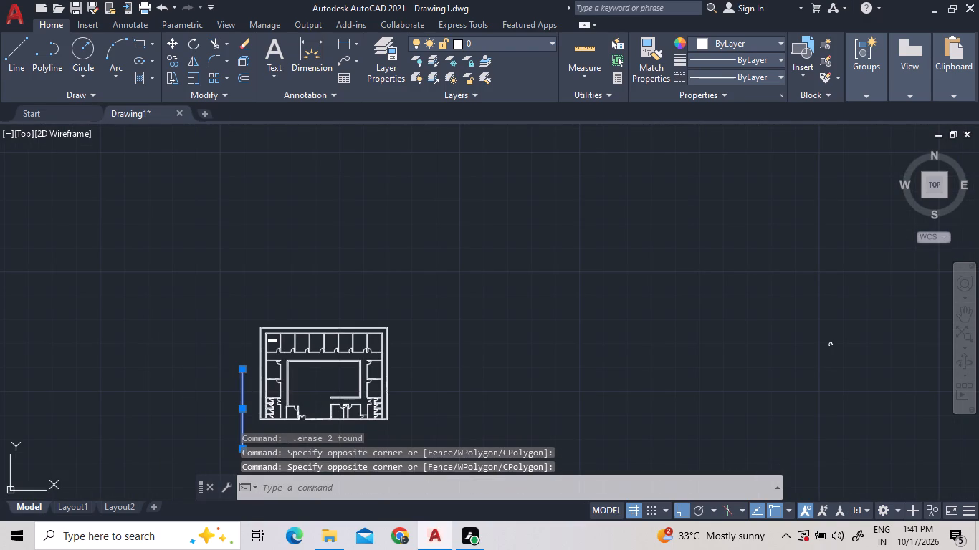
{"action": "key", "text": "Delete"}
{"action": "scroll", "coordinate": [274, 397], "scroll_direction": "down", "scroll_amount": 3}
{"action": "scroll", "coordinate": [274, 415], "scroll_direction": "up", "scroll_amount": 3}
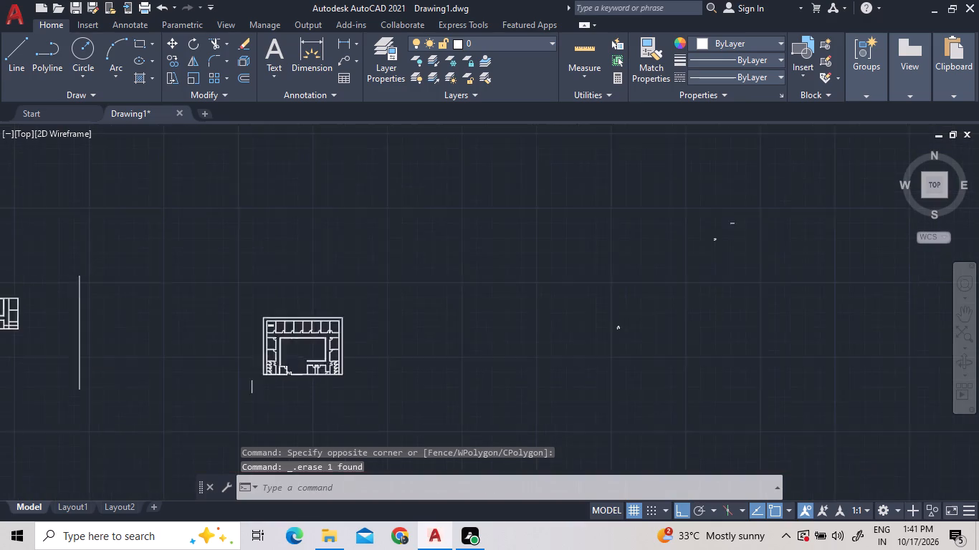
{"action": "left_click", "coordinate": [255, 383]}
{"action": "left_click", "coordinate": [213, 375]}
{"action": "key", "text": "Delete"}
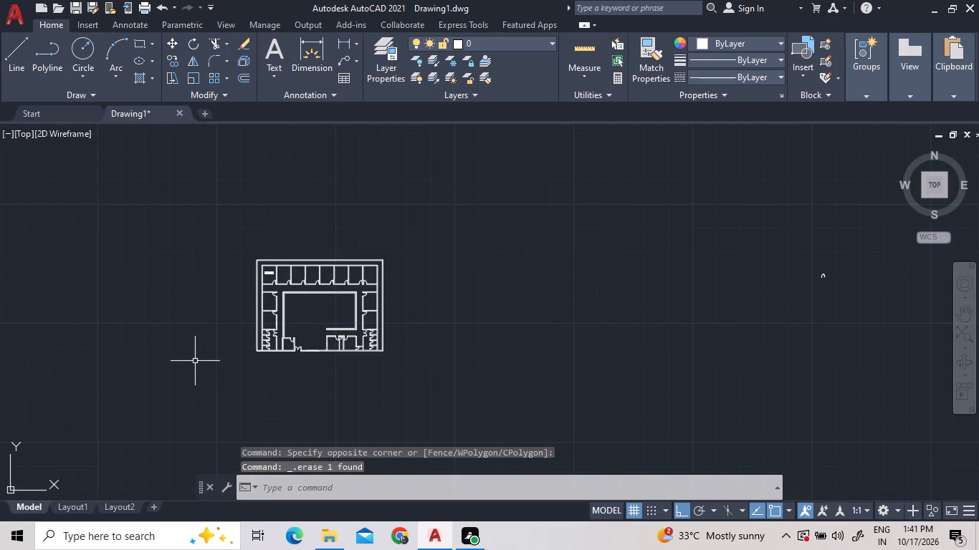
Erase the three small stray objects scattered in the empty area far right of the floor plan.
{"action": "scroll", "coordinate": [197, 341], "scroll_direction": "down", "scroll_amount": 2}
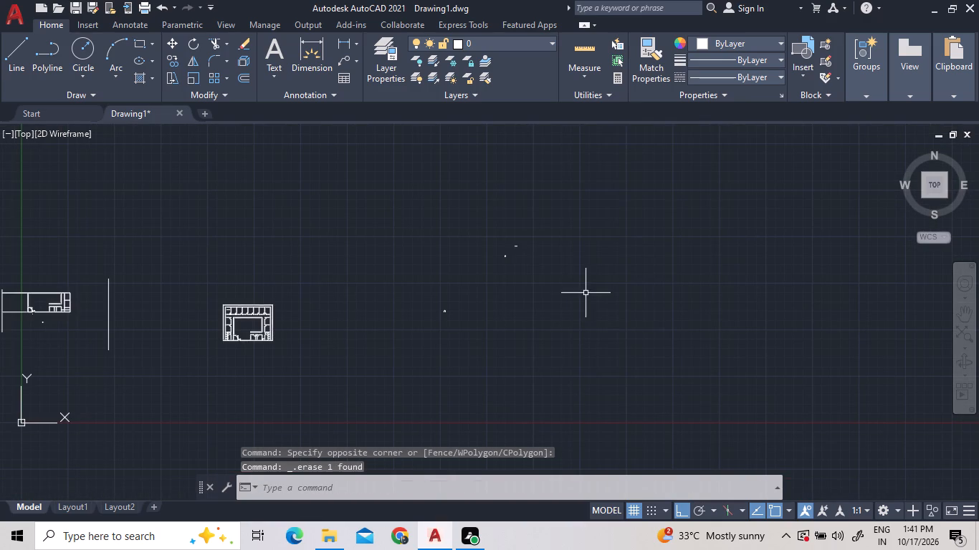
{"action": "left_click", "coordinate": [586, 291]}
{"action": "left_click_drag", "start_coordinate": [586, 291], "coordinate": [573, 279]}
{"action": "triple_click", "coordinate": [492, 216]}
{"action": "key", "text": "Delete"}
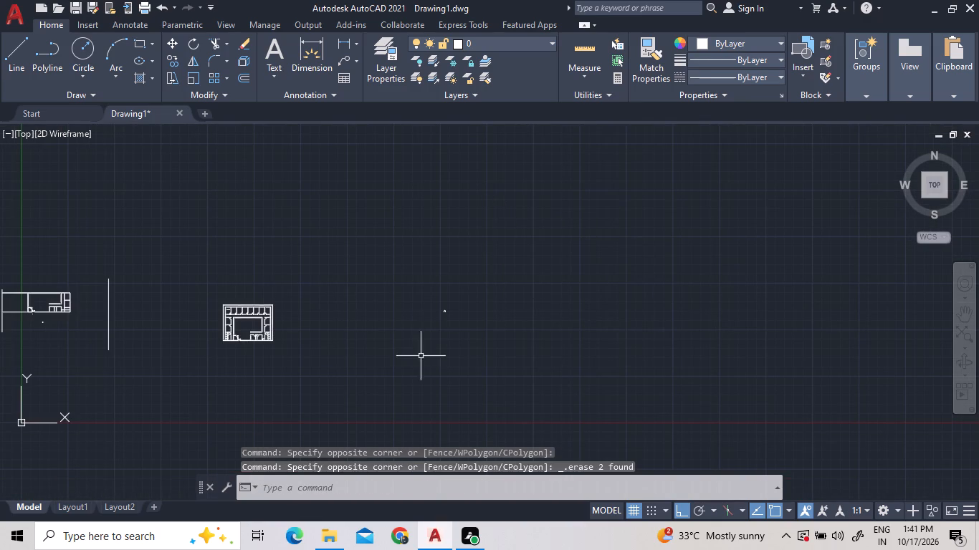
{"action": "left_click", "coordinate": [454, 313]}
{"action": "left_click", "coordinate": [403, 246]}
{"action": "key", "text": "Delete"}
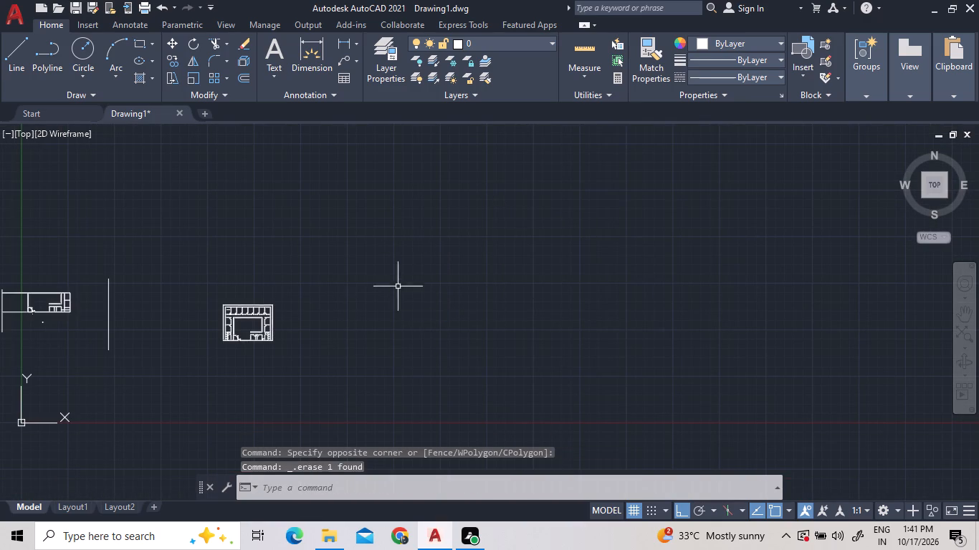
Examine the floor plan and its surroundings for remaining stray geometry.
{"action": "scroll", "coordinate": [249, 347], "scroll_direction": "down", "scroll_amount": 1}
{"action": "scroll", "coordinate": [247, 348], "scroll_direction": "up", "scroll_amount": 2}
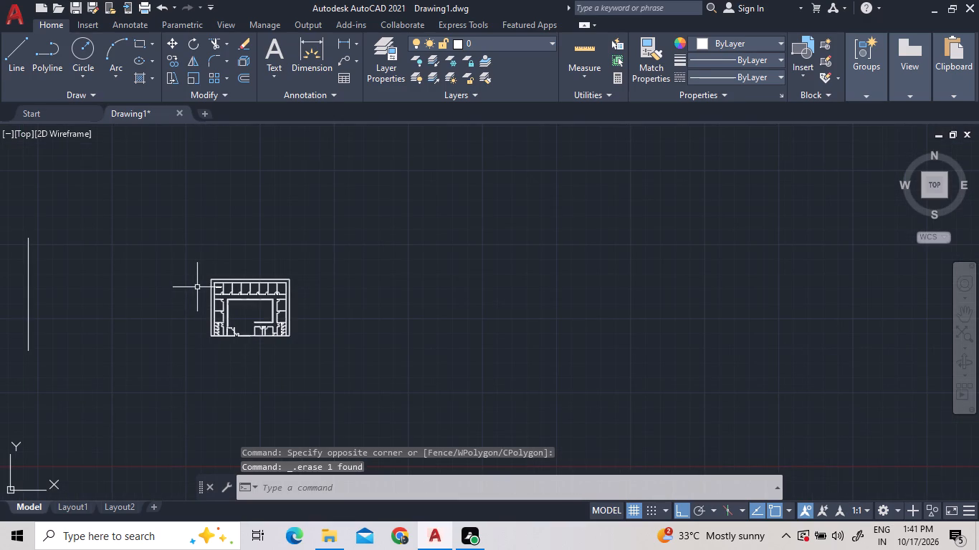
{"action": "scroll", "coordinate": [197, 287], "scroll_direction": "up", "scroll_amount": 2}
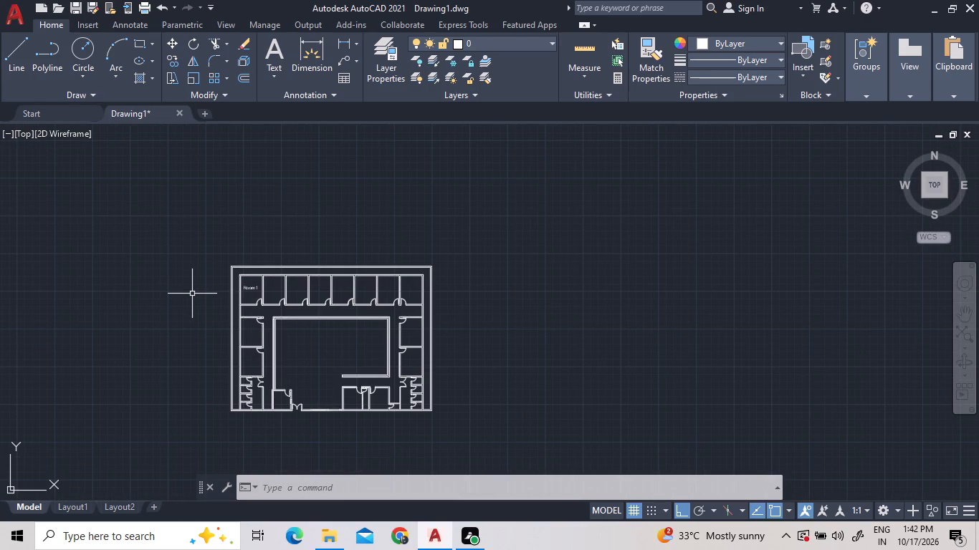
{"action": "scroll", "coordinate": [192, 294], "scroll_direction": "down", "scroll_amount": 1}
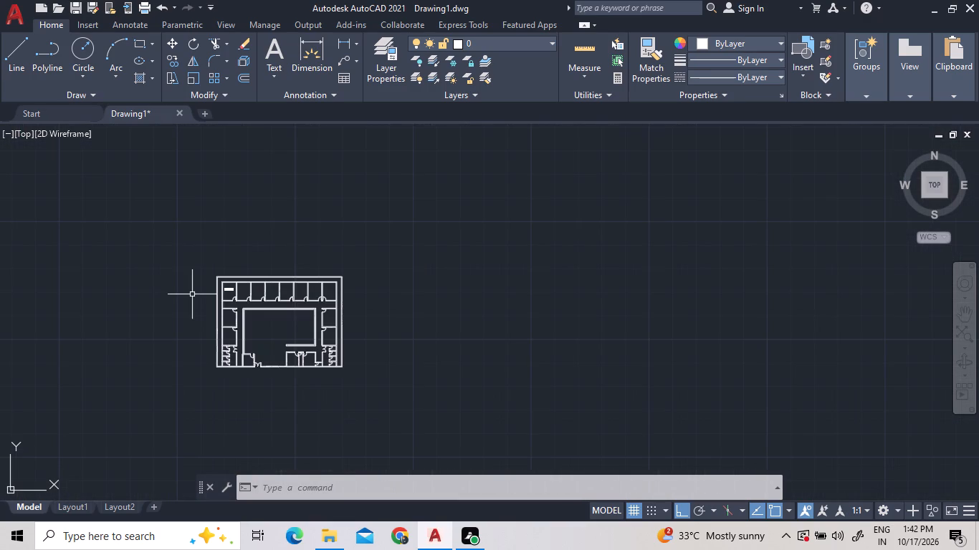
{"action": "scroll", "coordinate": [239, 292], "scroll_direction": "up", "scroll_amount": 3}
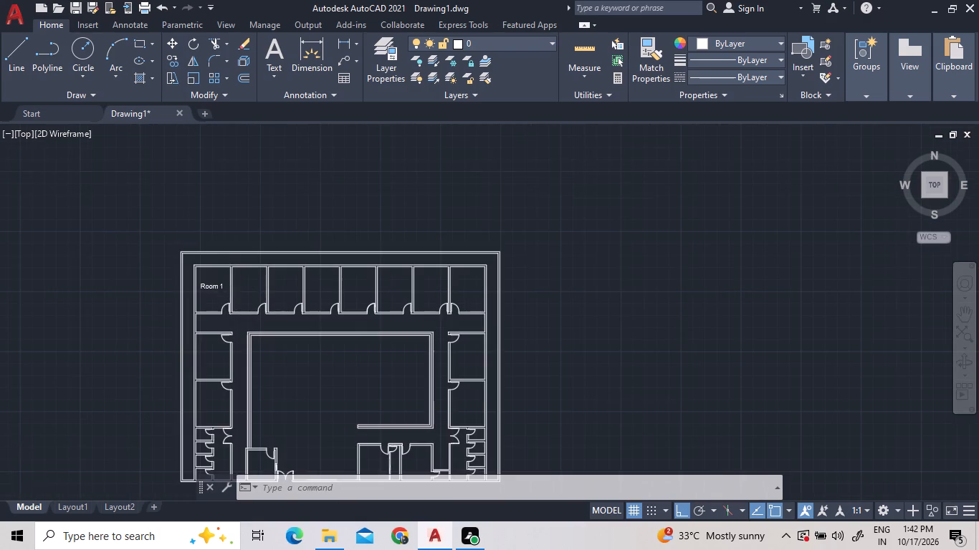
{"action": "scroll", "coordinate": [228, 288], "scroll_direction": "up", "scroll_amount": 1}
{"action": "scroll", "coordinate": [224, 263], "scroll_direction": "down", "scroll_amount": 2}
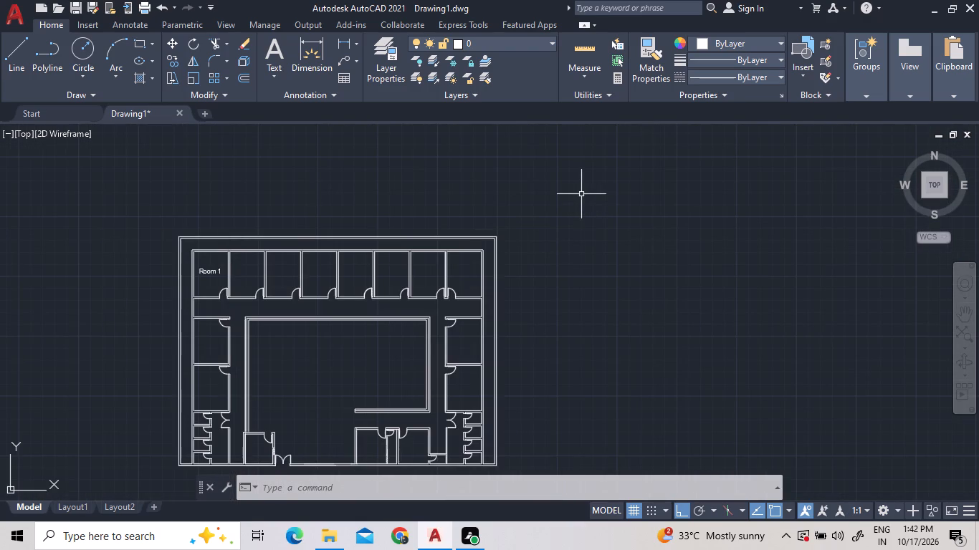
Draw a rectangle with length 9" and width 3' in the empty space right of the floor plan.
{"action": "scroll", "coordinate": [555, 213], "scroll_direction": "down", "scroll_amount": 1}
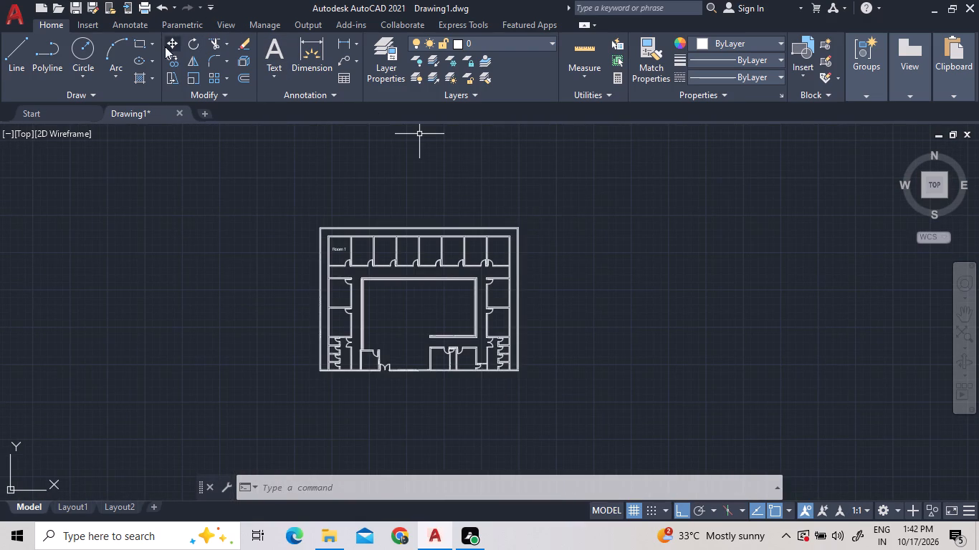
{"action": "left_click", "coordinate": [133, 48]}
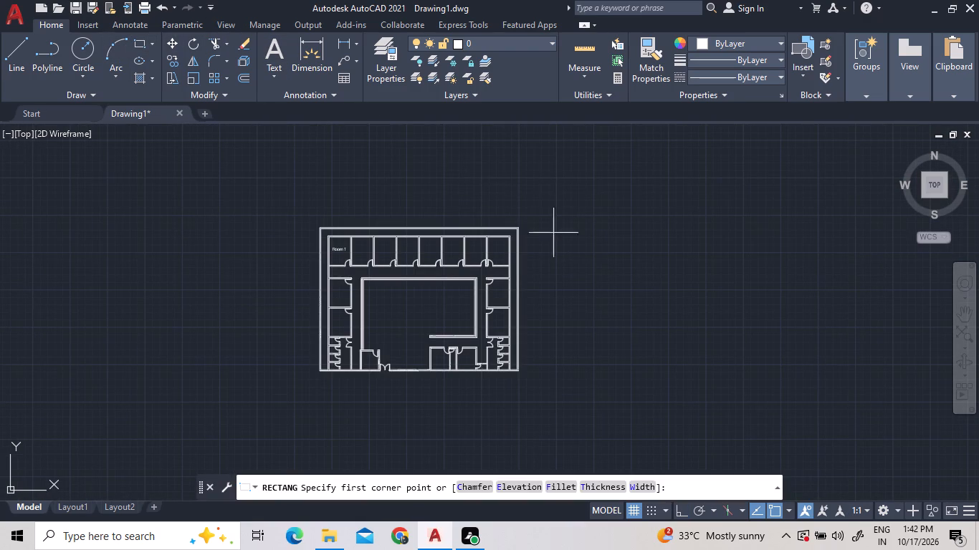
{"action": "double_click", "coordinate": [592, 245]}
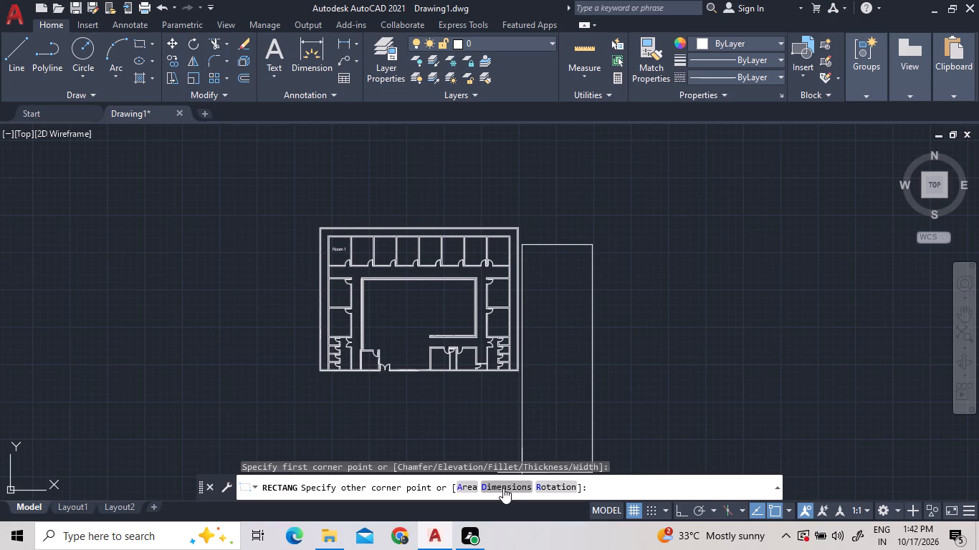
{"action": "double_click", "coordinate": [503, 488]}
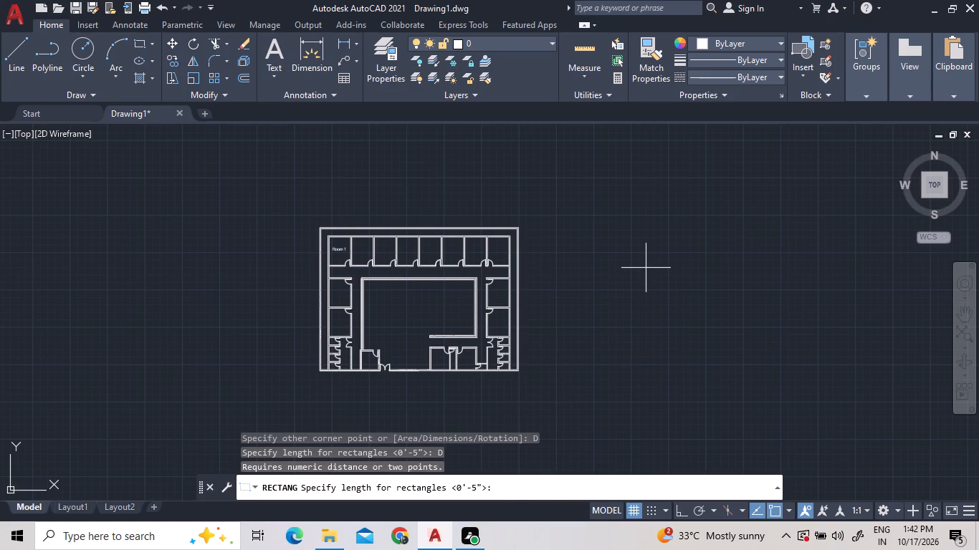
{"action": "type", "text": "9\""}
{"action": "key", "text": "Return"}
{"action": "type", "text": "3'"}
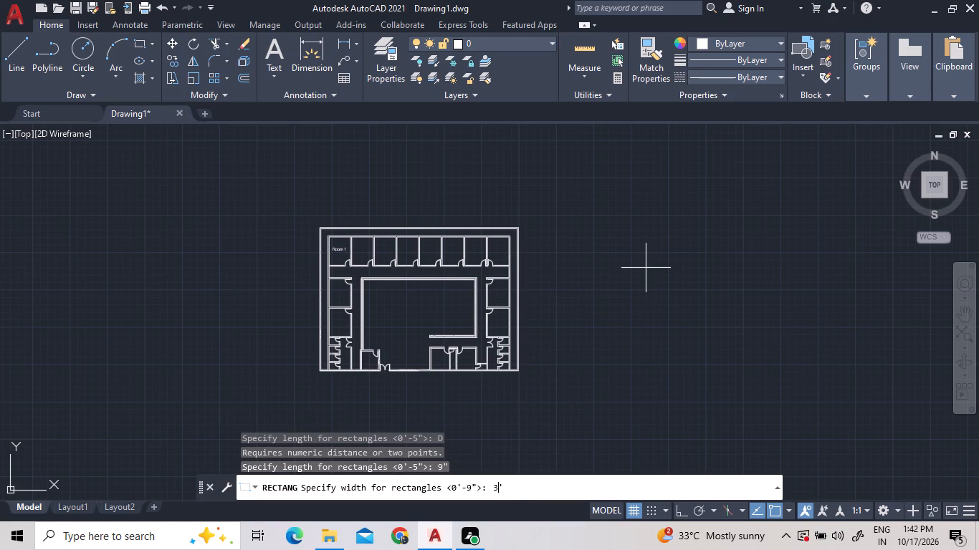
{"action": "key", "text": "Return"}
{"action": "scroll", "coordinate": [535, 201], "scroll_direction": "up", "scroll_amount": 2}
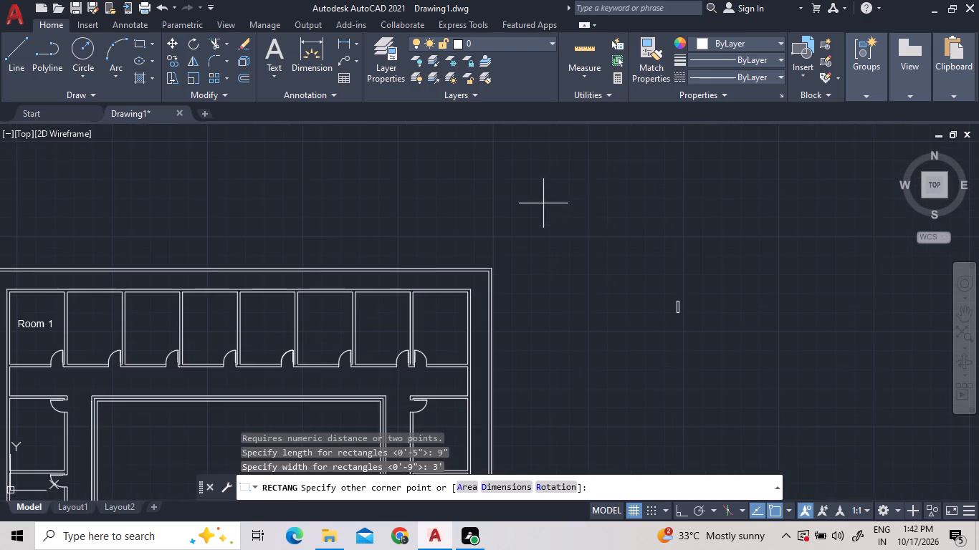
{"action": "scroll", "coordinate": [704, 339], "scroll_direction": "up", "scroll_amount": 4}
{"action": "left_click", "coordinate": [704, 339]}
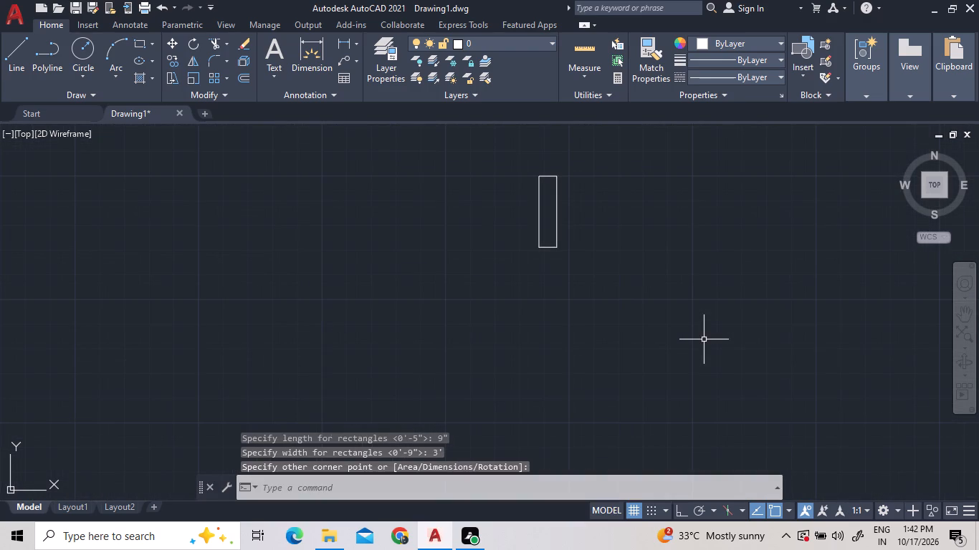
Draw a vertical centre line inside the rectangle between the midpoints of its two short sides.
{"action": "scroll", "coordinate": [540, 202], "scroll_direction": "up", "scroll_amount": 2}
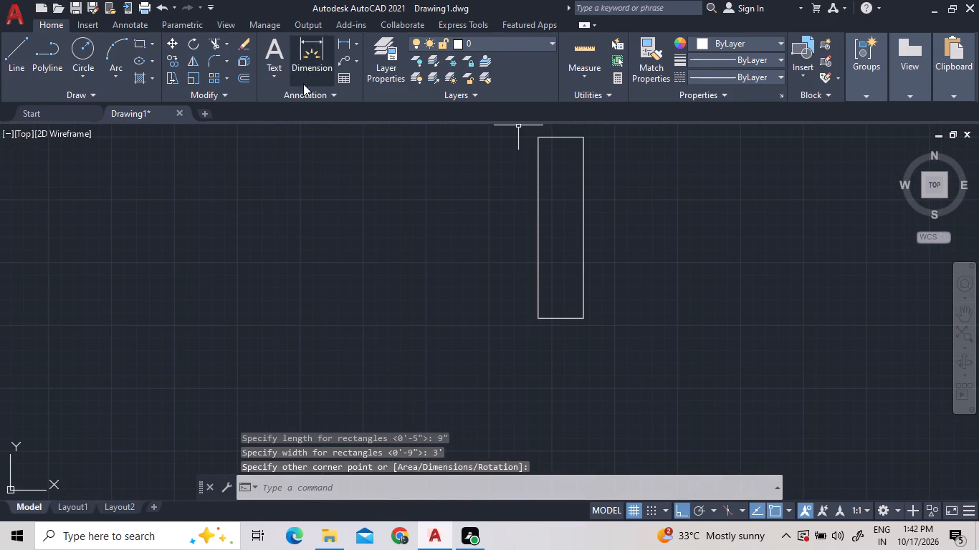
{"action": "left_click", "coordinate": [11, 55]}
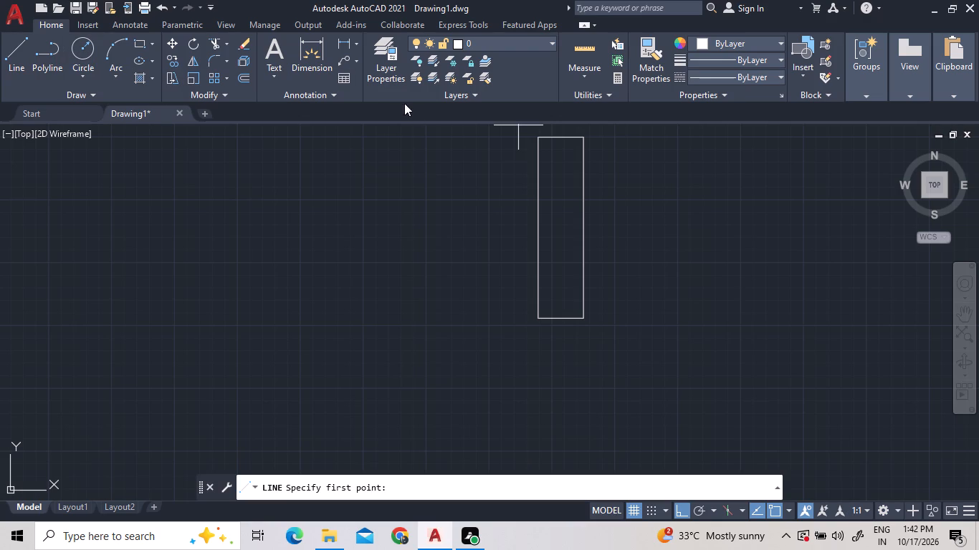
{"action": "left_click", "coordinate": [559, 137]}
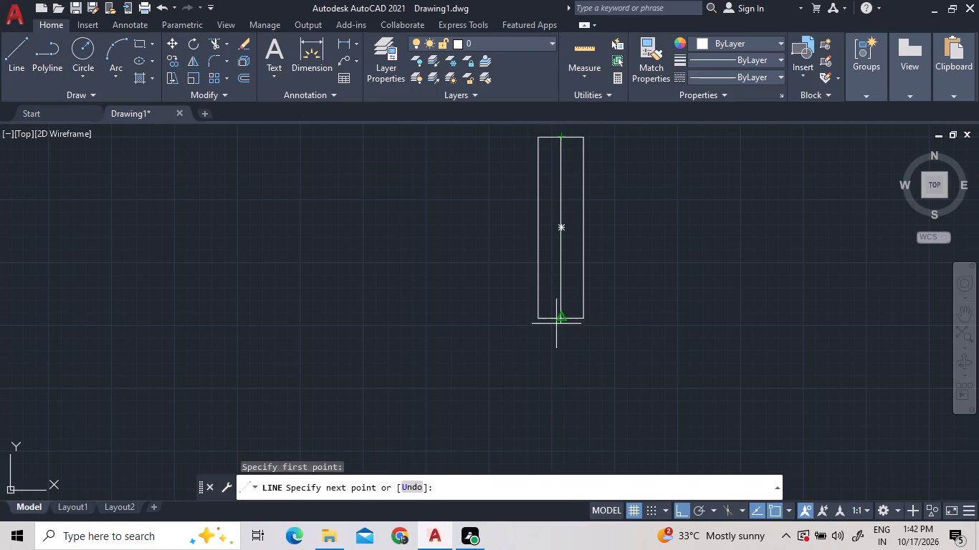
{"action": "double_click", "coordinate": [558, 317]}
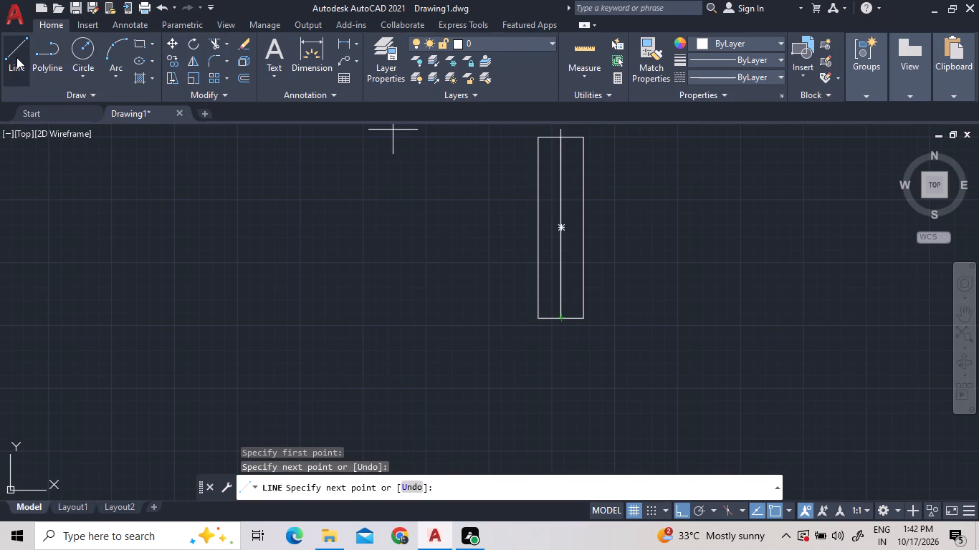
Offset the rectangle's centre line 2" to both the left and the right side.
{"action": "double_click", "coordinate": [247, 80]}
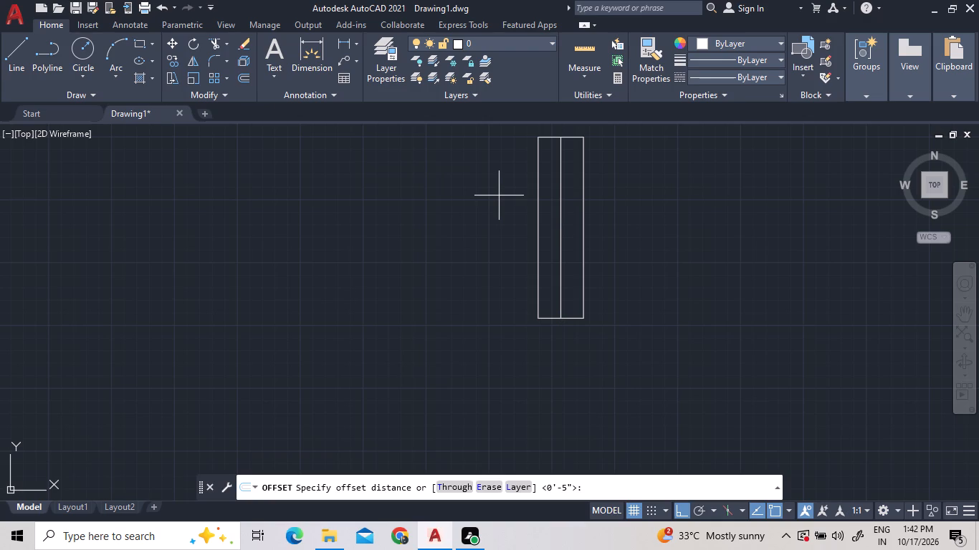
{"action": "key", "text": "2"}
{"action": "key", "text": "shift+quotedbl"}
{"action": "key", "text": "Return"}
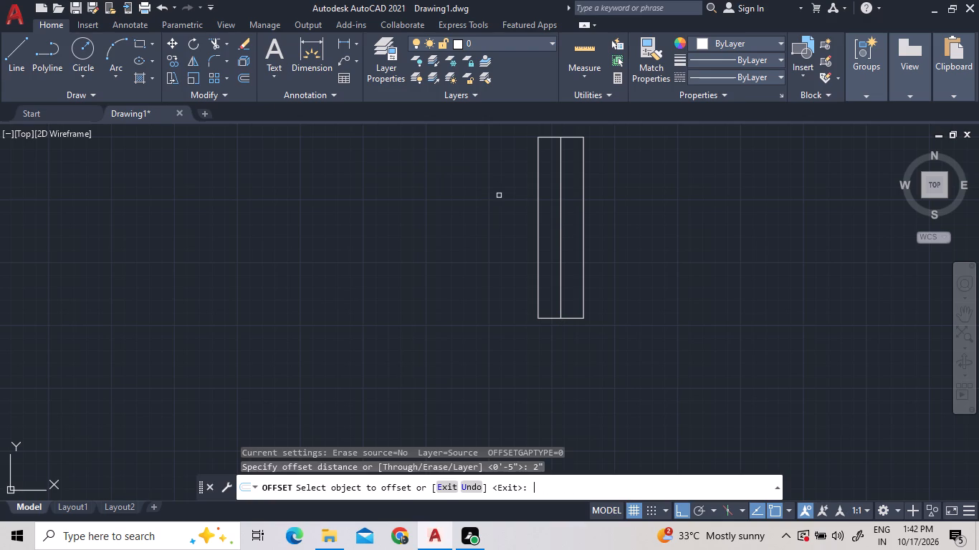
{"action": "double_click", "coordinate": [561, 228]}
{"action": "double_click", "coordinate": [545, 226]}
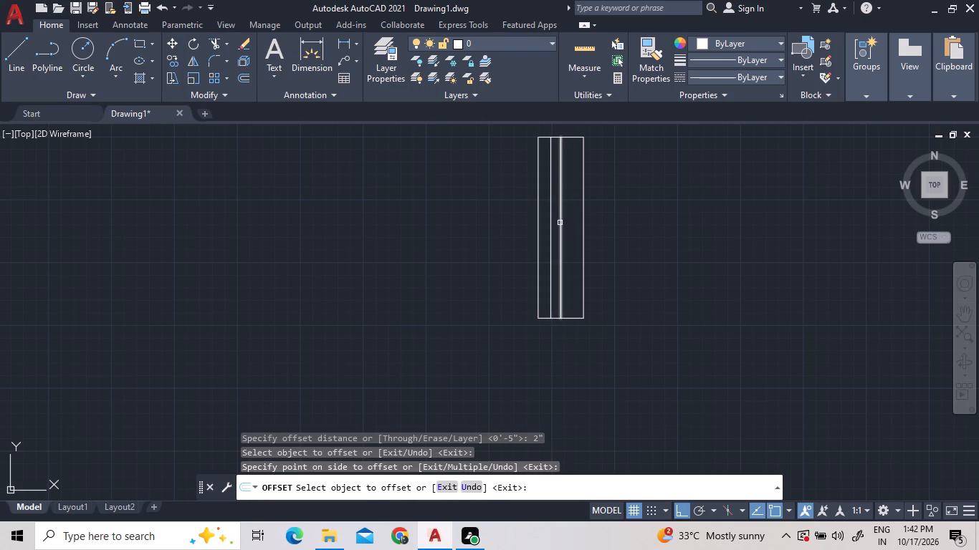
{"action": "double_click", "coordinate": [560, 223]}
{"action": "left_click", "coordinate": [572, 225]}
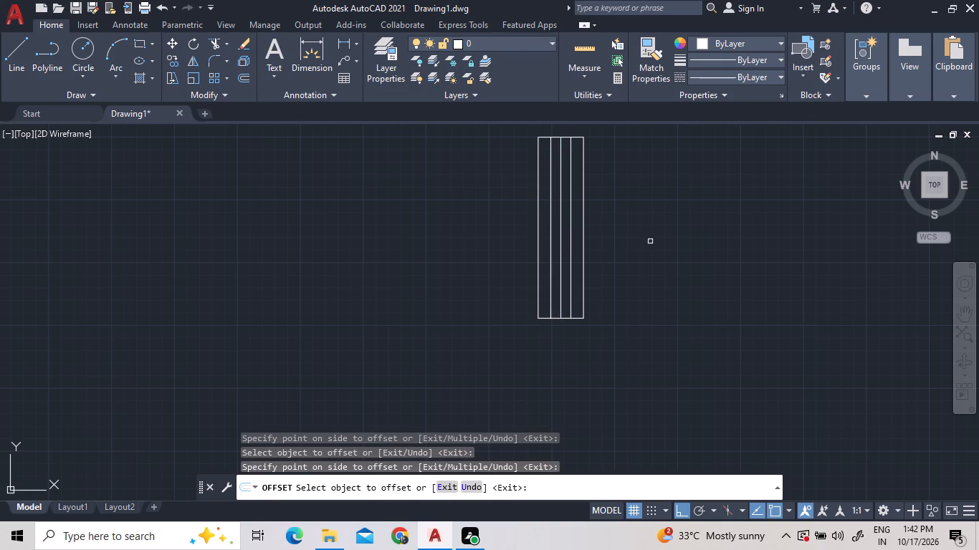
{"action": "right_click", "coordinate": [667, 243]}
{"action": "left_click", "coordinate": [672, 250]}
Copy the complete window symbol once, placing the copy horizontally to the right of the original.
{"action": "double_click", "coordinate": [623, 326]}
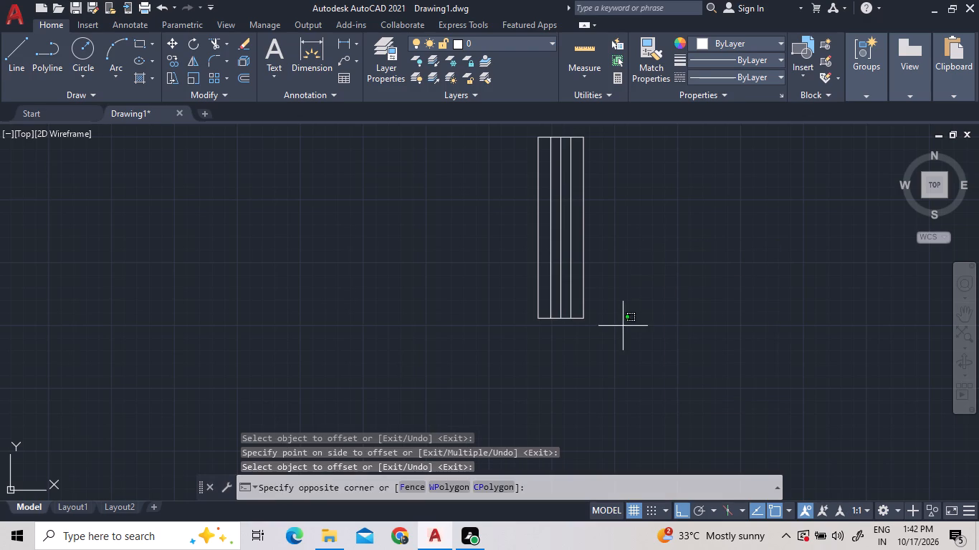
{"action": "triple_click", "coordinate": [489, 238]}
{"action": "right_click", "coordinate": [489, 238]}
{"action": "triple_click", "coordinate": [549, 312]}
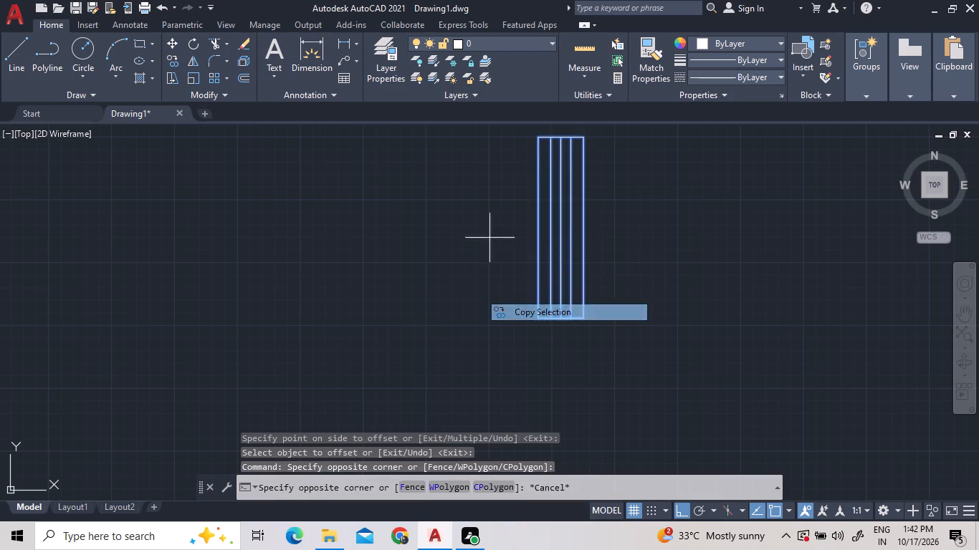
{"action": "left_click", "coordinate": [711, 326]}
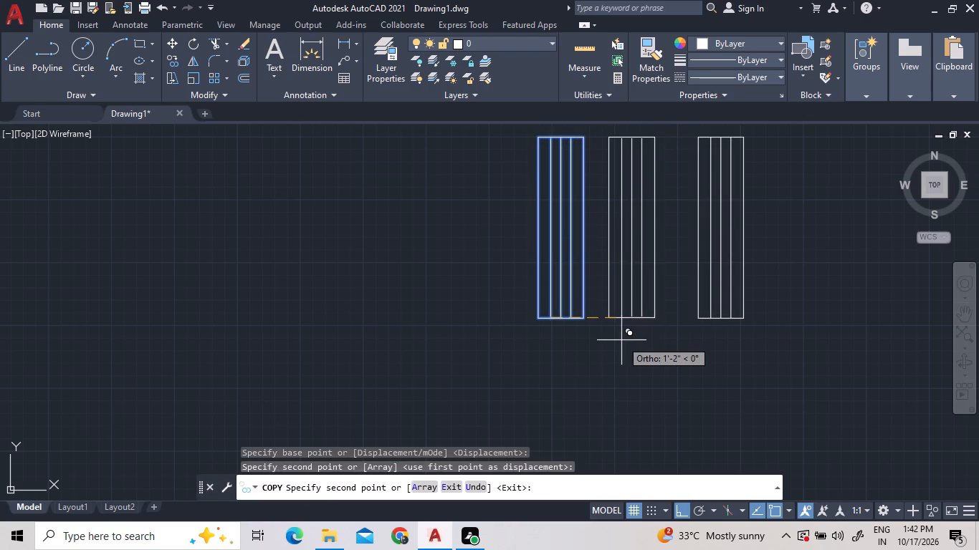
{"action": "right_click", "coordinate": [616, 340]}
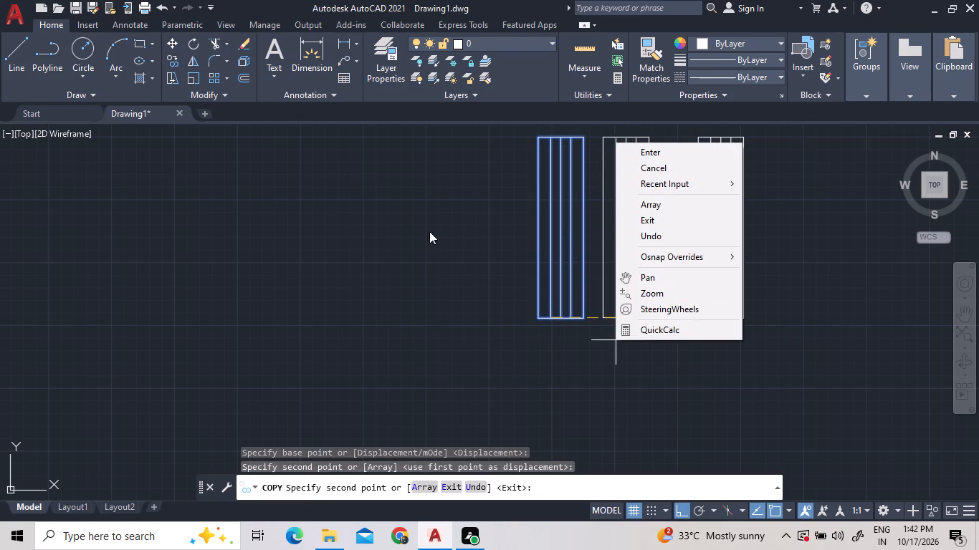
{"action": "left_click", "coordinate": [658, 216]}
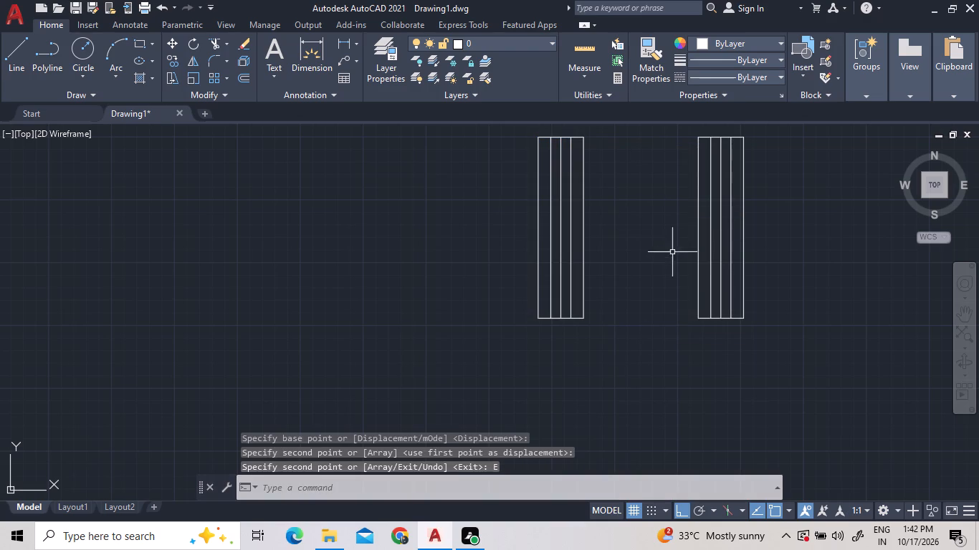
Move both window symbols with Ortho off into the open central courtyard of the floor plan.
{"action": "left_click_drag", "start_coordinate": [799, 231], "coordinate": [778, 231]}
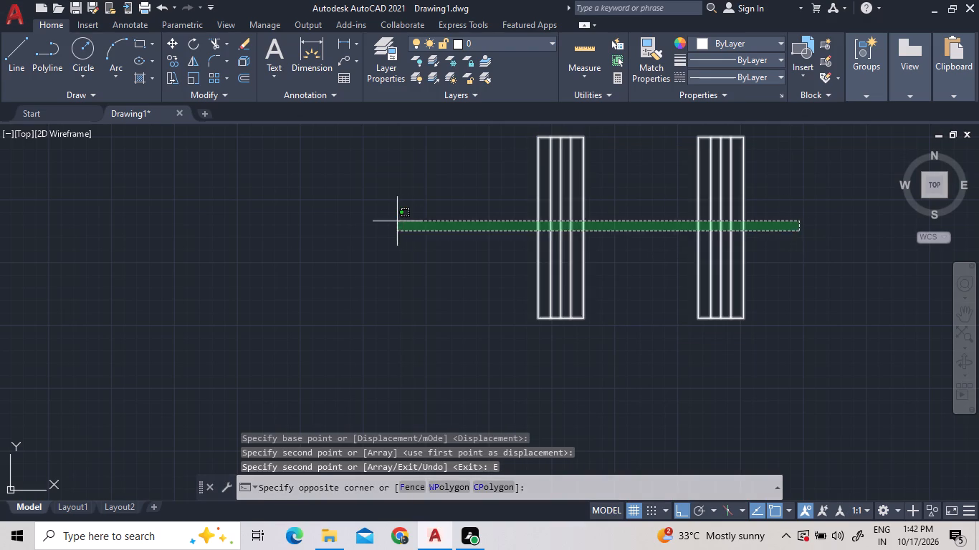
{"action": "left_click", "coordinate": [397, 221]}
{"action": "right_click", "coordinate": [397, 221]}
{"action": "double_click", "coordinate": [470, 303]}
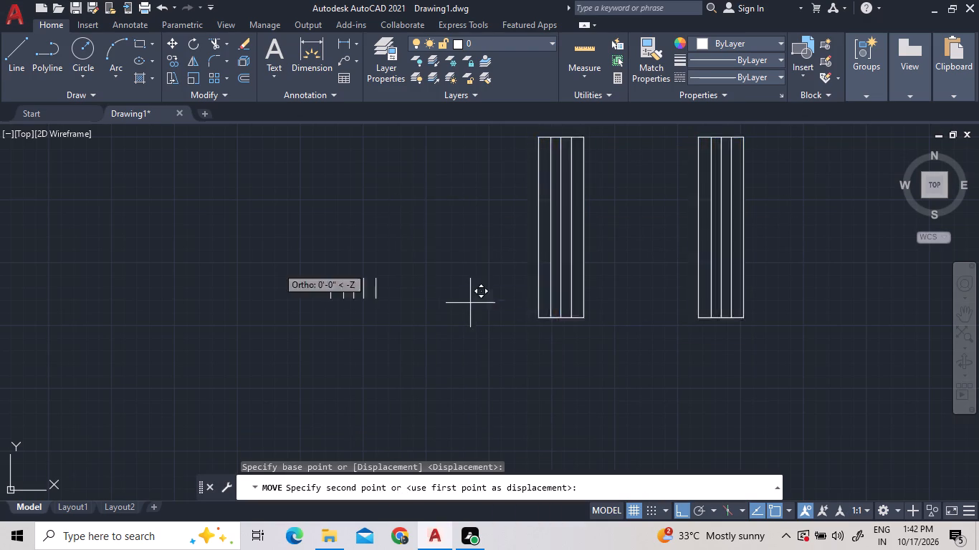
{"action": "scroll", "coordinate": [70, 314], "scroll_direction": "down", "scroll_amount": 3}
{"action": "scroll", "coordinate": [134, 347], "scroll_direction": "down", "scroll_amount": 5}
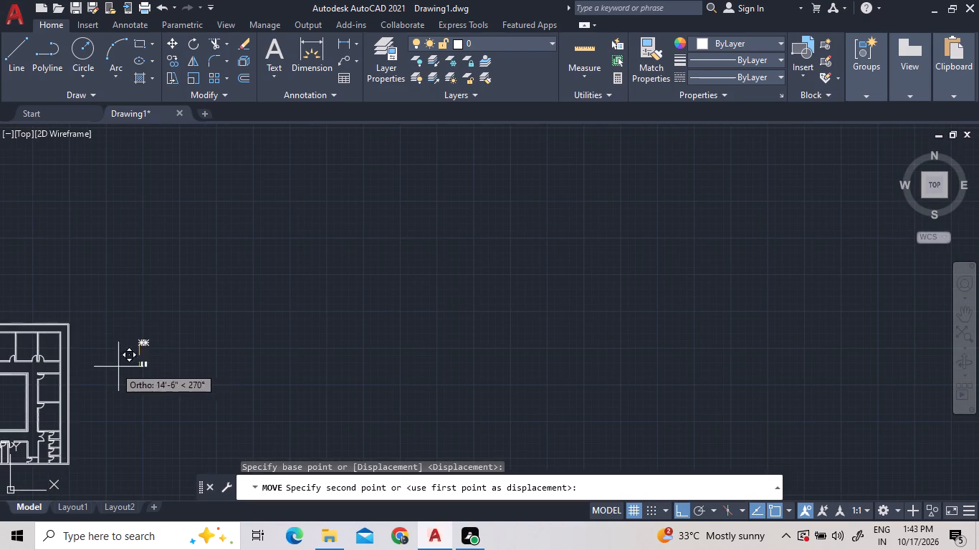
{"action": "scroll", "coordinate": [75, 366], "scroll_direction": "up", "scroll_amount": 2}
{"action": "scroll", "coordinate": [85, 356], "scroll_direction": "down", "scroll_amount": 4}
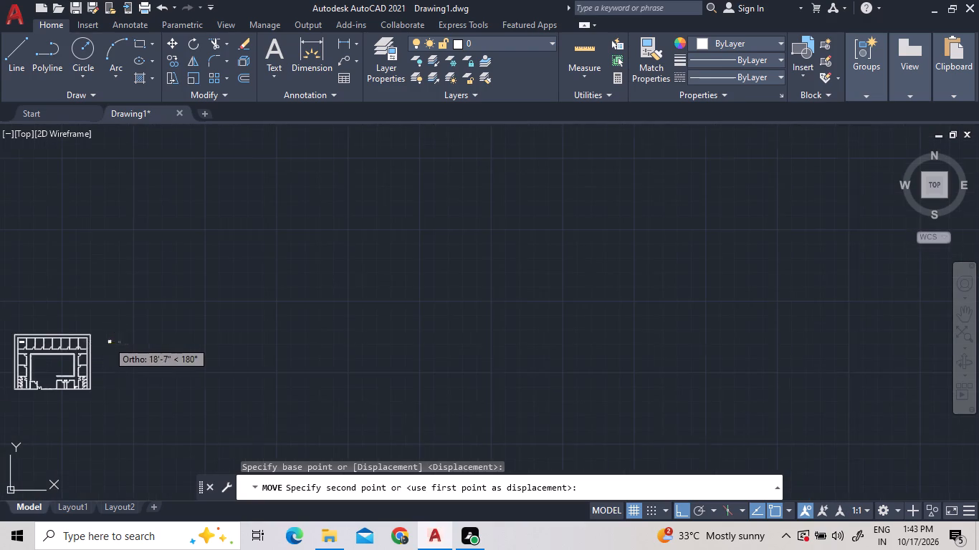
{"action": "scroll", "coordinate": [40, 380], "scroll_direction": "up", "scroll_amount": 2}
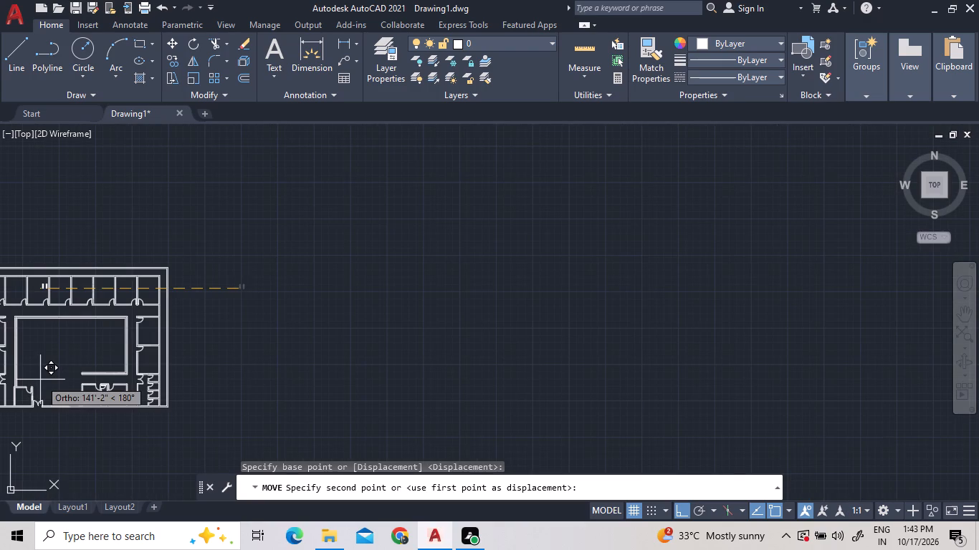
{"action": "key", "text": "F8"}
{"action": "scroll", "coordinate": [70, 357], "scroll_direction": "up", "scroll_amount": 3}
{"action": "scroll", "coordinate": [94, 344], "scroll_direction": "down", "scroll_amount": 3}
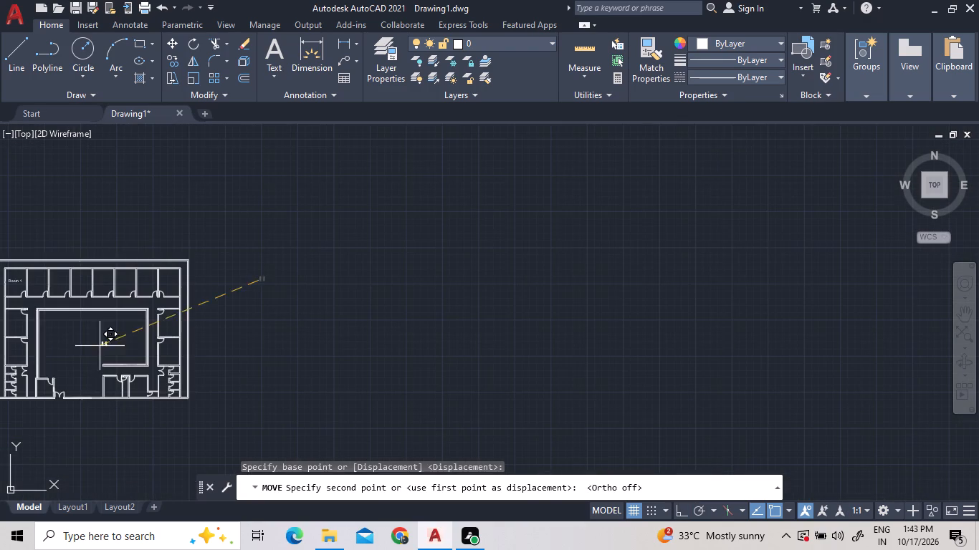
{"action": "scroll", "coordinate": [42, 355], "scroll_direction": "up", "scroll_amount": 2}
{"action": "left_click", "coordinate": [134, 319]}
{"action": "key", "text": "Escape"}
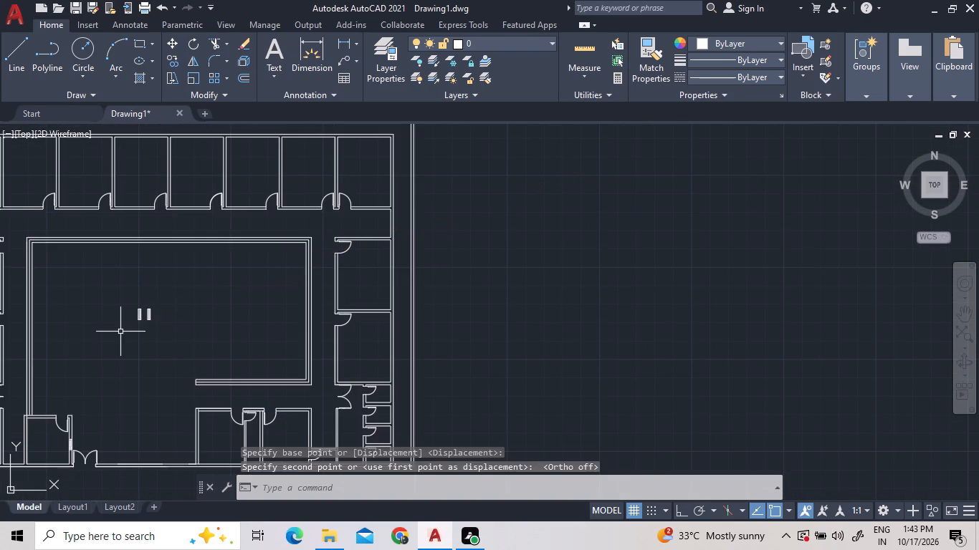
Rotate the right-hand window symbol a quarter turn with Ortho on so that it lies horizontally.
{"action": "scroll", "coordinate": [144, 314], "scroll_direction": "up", "scroll_amount": 4}
{"action": "left_click", "coordinate": [234, 353]}
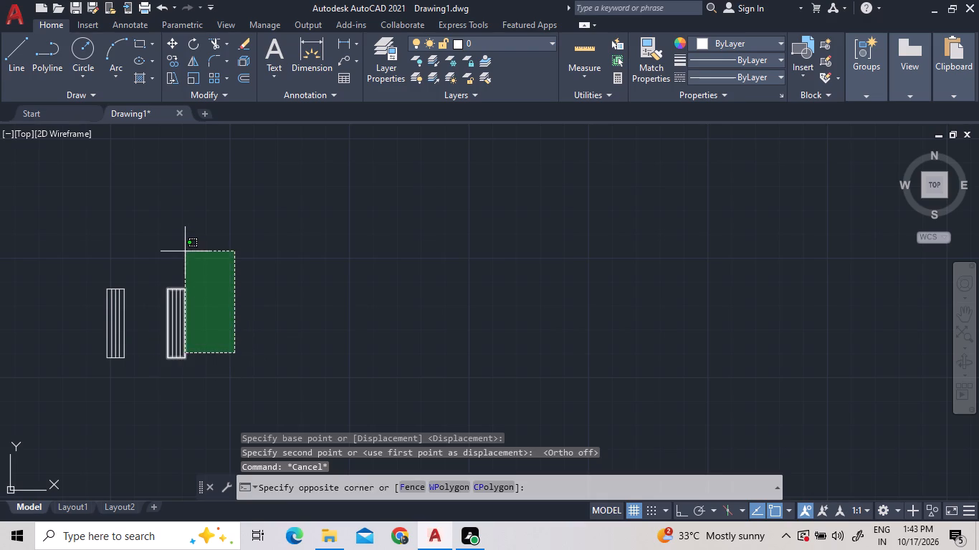
{"action": "double_click", "coordinate": [161, 284]}
{"action": "right_click", "coordinate": [199, 259]}
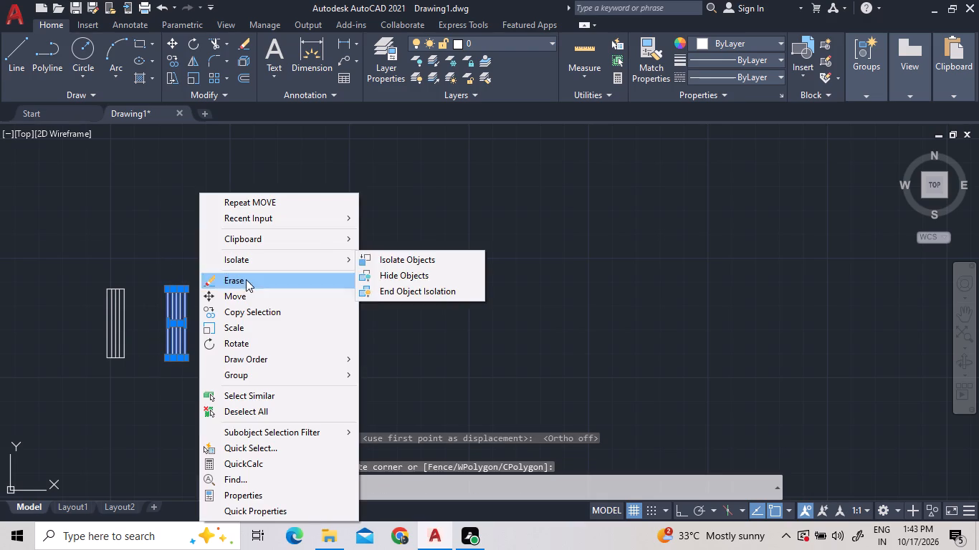
{"action": "double_click", "coordinate": [238, 342]}
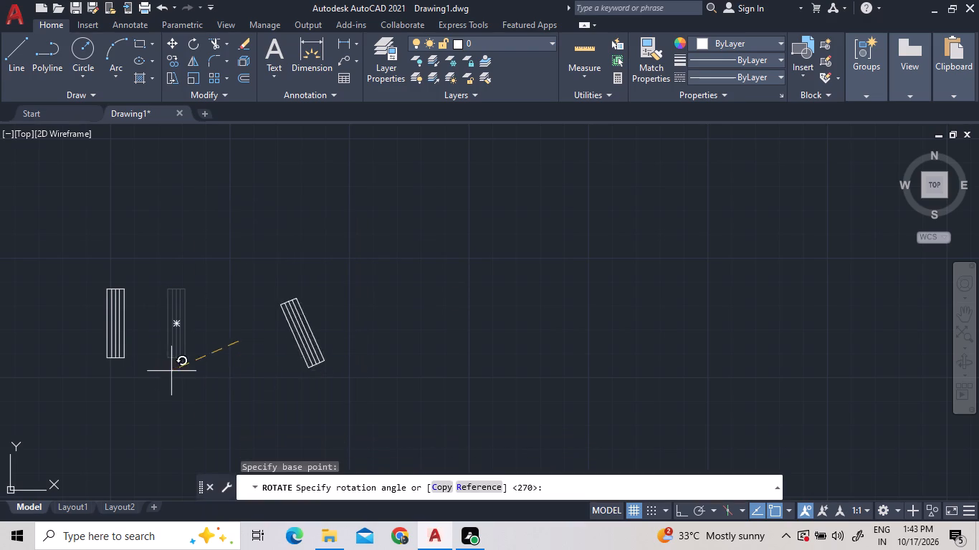
{"action": "key", "text": "F8"}
{"action": "left_click", "coordinate": [272, 396]}
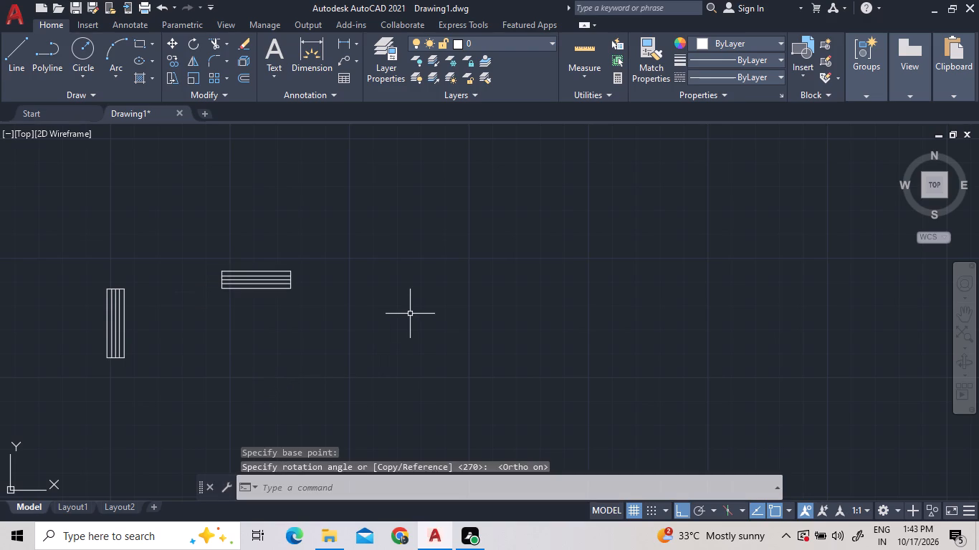
Place the single-line text "1" with height 8 and rotation 0 in the empty space right of the floor plan.
{"action": "scroll", "coordinate": [410, 314], "scroll_direction": "down", "scroll_amount": 4}
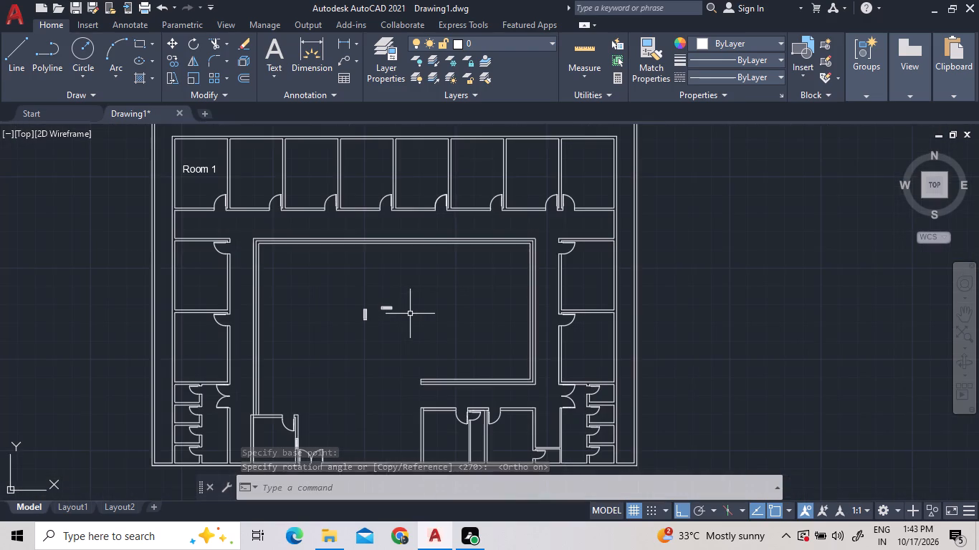
{"action": "scroll", "coordinate": [176, 160], "scroll_direction": "up", "scroll_amount": 2}
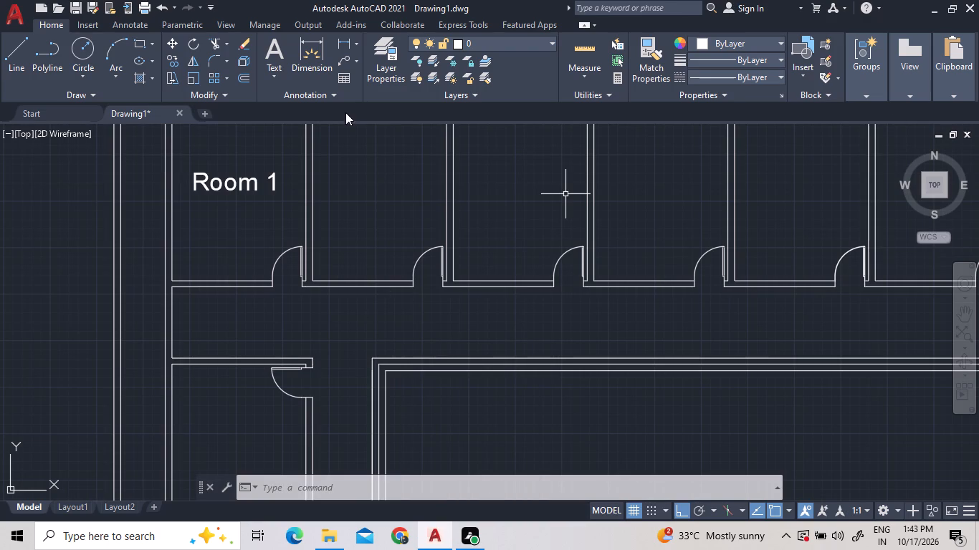
{"action": "scroll", "coordinate": [332, 267], "scroll_direction": "down", "scroll_amount": 2}
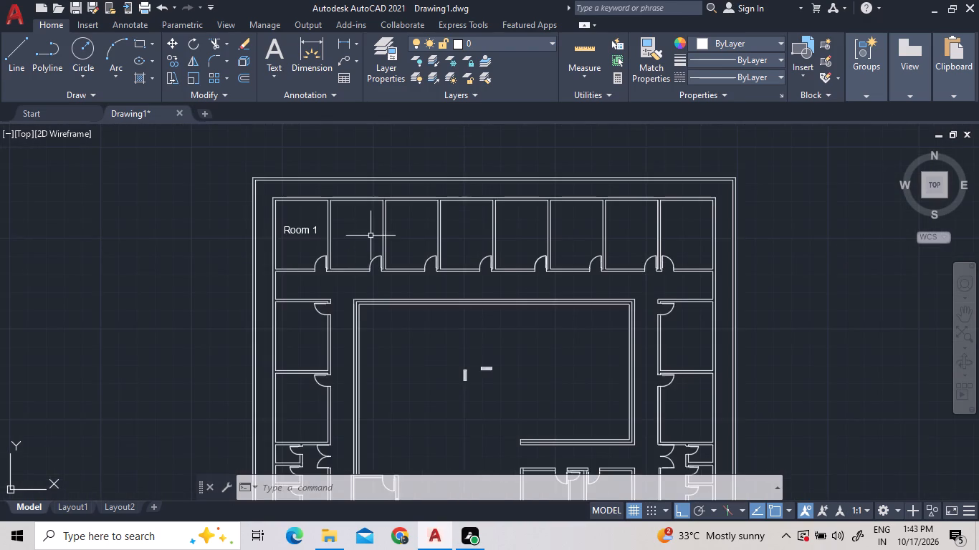
{"action": "middle_click_drag", "start_coordinate": [348, 246], "coordinate": [269, 264]}
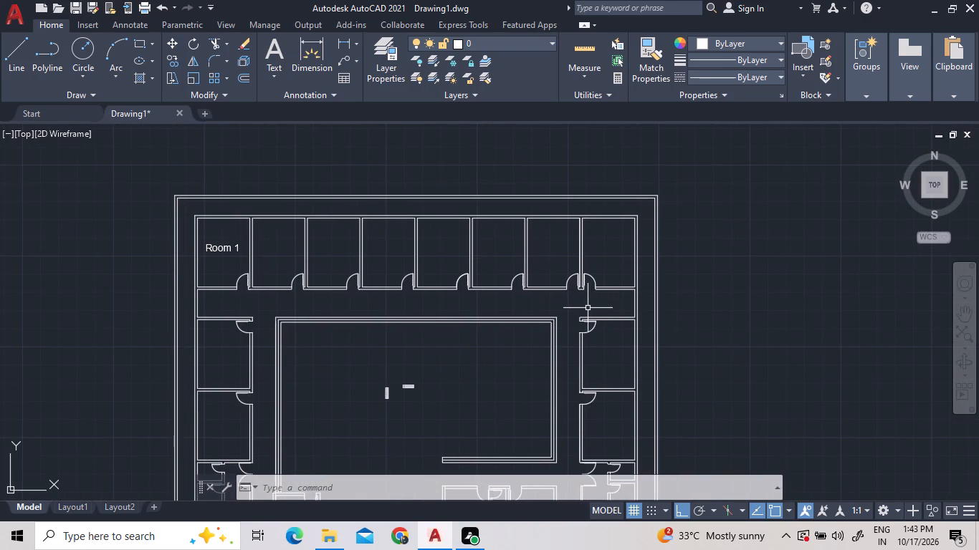
{"action": "type", "text": "dt"}
{"action": "key", "text": "space"}
{"action": "scroll", "coordinate": [846, 290], "scroll_direction": "down", "scroll_amount": 1}
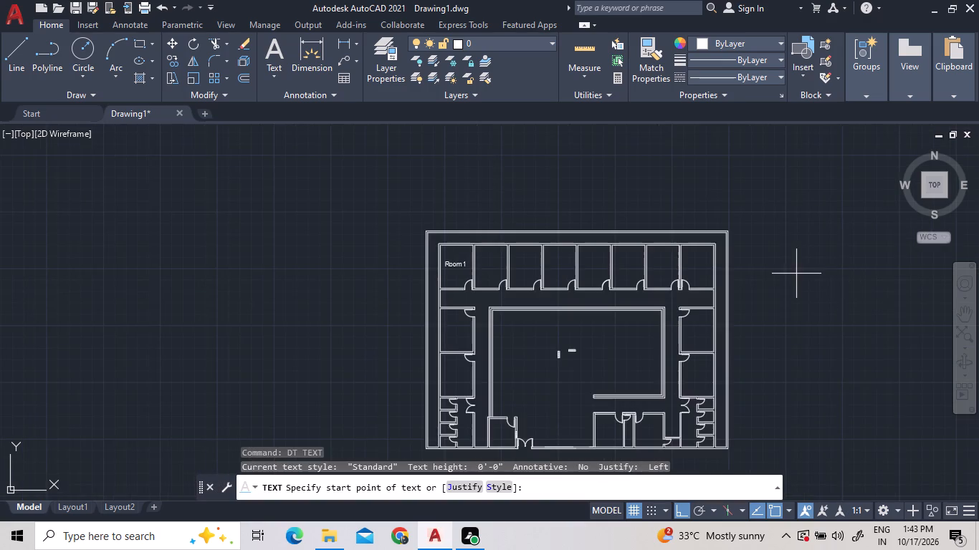
{"action": "middle_click_drag", "start_coordinate": [794, 274], "coordinate": [411, 274]}
{"action": "left_click", "coordinate": [515, 269]}
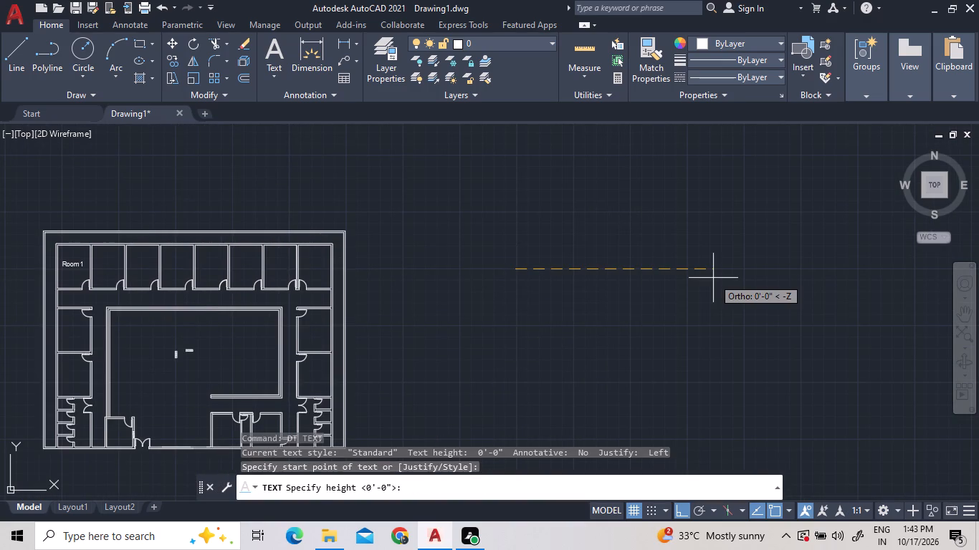
{"action": "key", "text": "8"}
{"action": "key", "text": "Return"}
{"action": "key", "text": "0"}
{"action": "key", "text": "Return"}
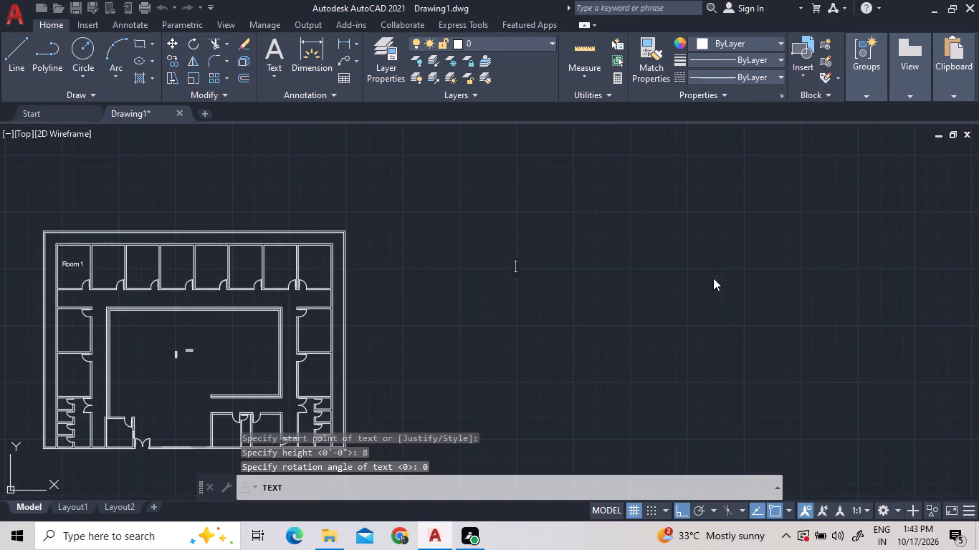
{"action": "key", "text": "1"}
{"action": "key", "text": "Return"}
{"action": "key", "text": "Return"}
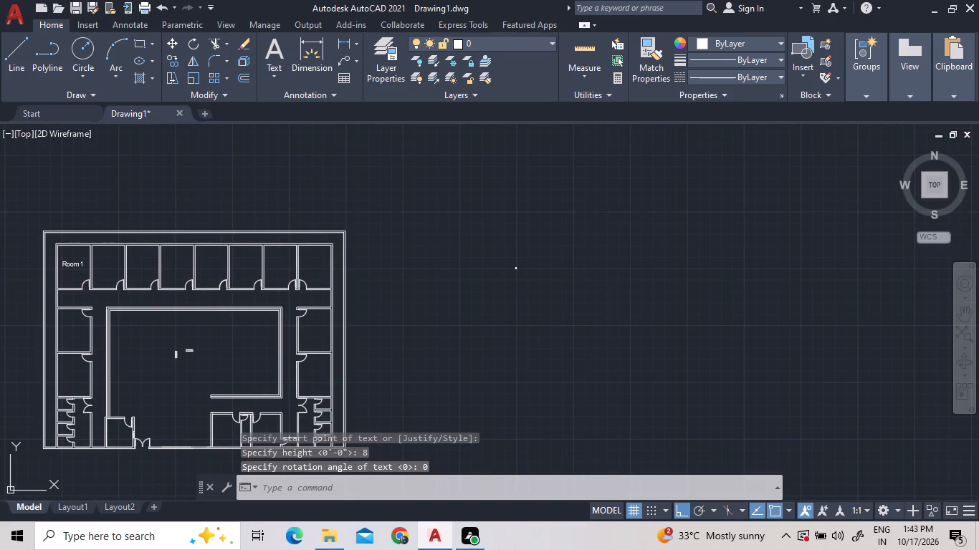
Copy the text "1" six times to the right to form a horizontal row of seven.
{"action": "scroll", "coordinate": [515, 265], "scroll_direction": "up", "scroll_amount": 6}
{"action": "left_click", "coordinate": [538, 342]}
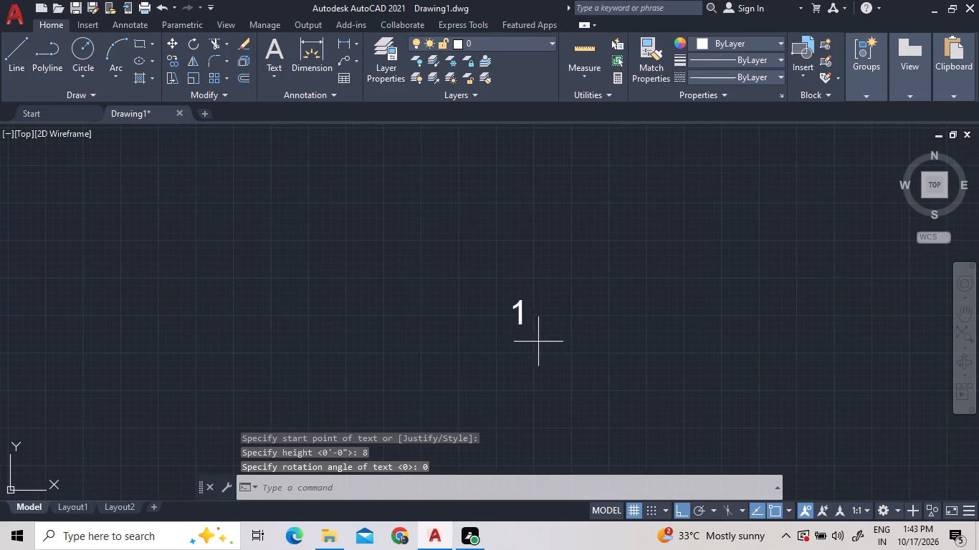
{"action": "double_click", "coordinate": [453, 212]}
{"action": "left_click", "coordinate": [453, 212]}
{"action": "key", "text": "c"}
{"action": "type", "text": "o"}
{"action": "key", "text": "space"}
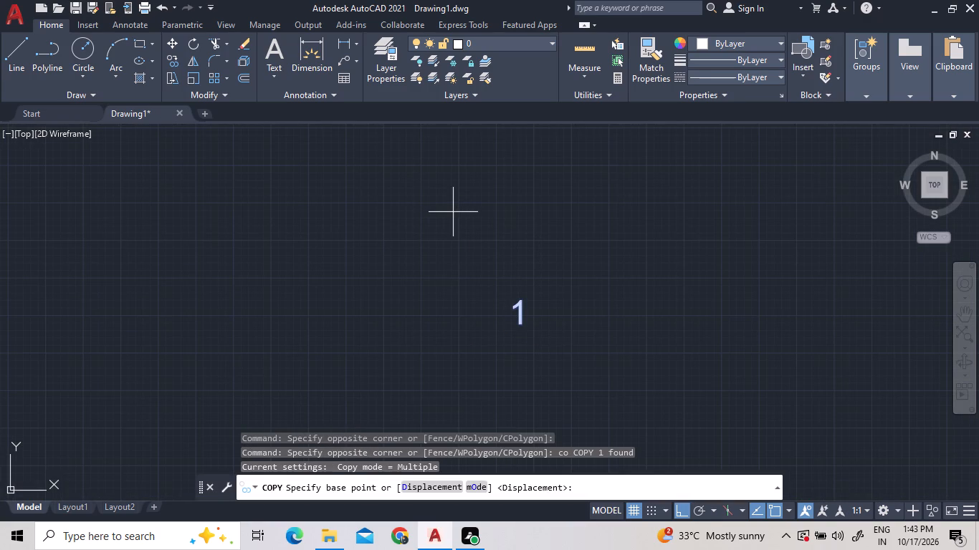
{"action": "left_click", "coordinate": [533, 331]}
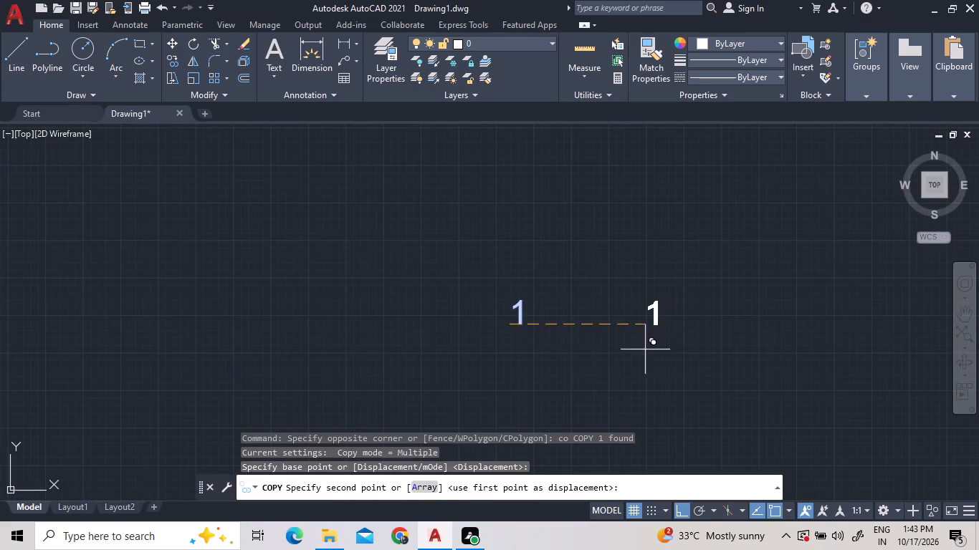
{"action": "left_click", "coordinate": [557, 342]}
{"action": "left_click", "coordinate": [629, 344]}
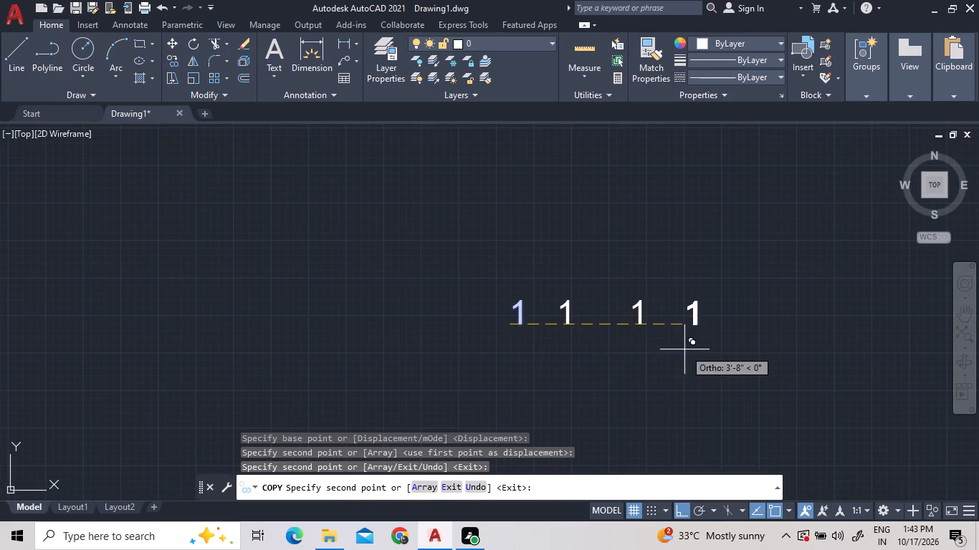
{"action": "left_click", "coordinate": [688, 349]}
{"action": "left_click", "coordinate": [744, 349]}
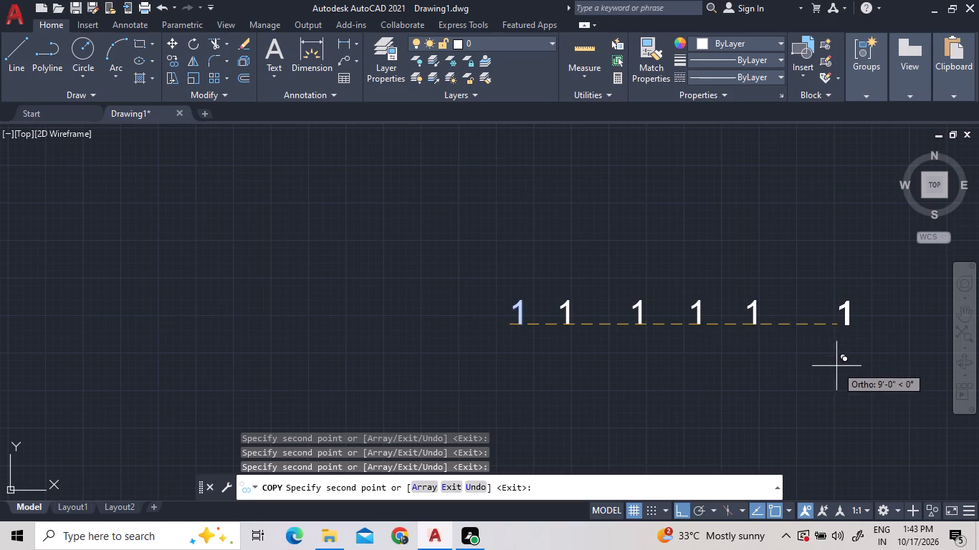
{"action": "middle_click_drag", "start_coordinate": [791, 362], "coordinate": [621, 348]}
{"action": "left_click", "coordinate": [686, 336]}
{"action": "left_click", "coordinate": [753, 339]}
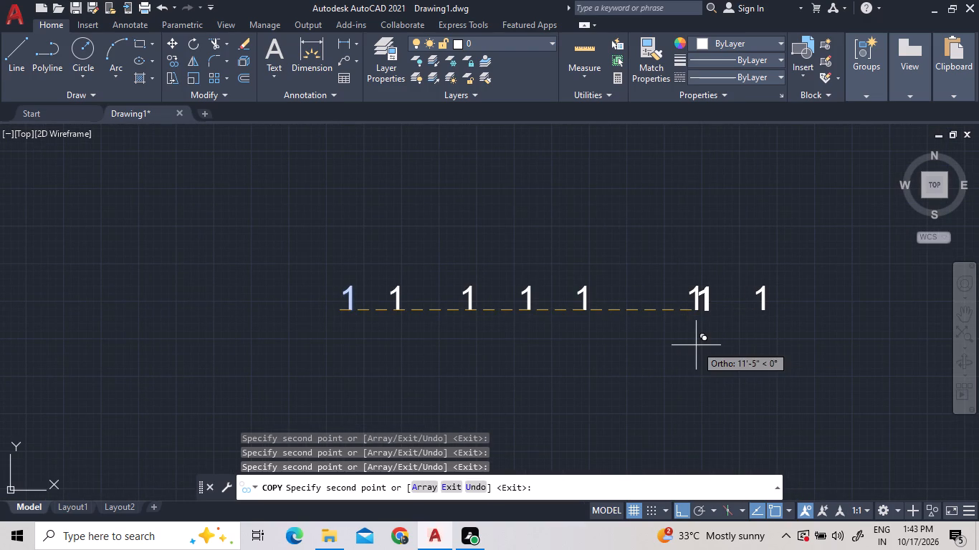
{"action": "key", "text": "Escape"}
{"action": "key", "text": "Escape"}
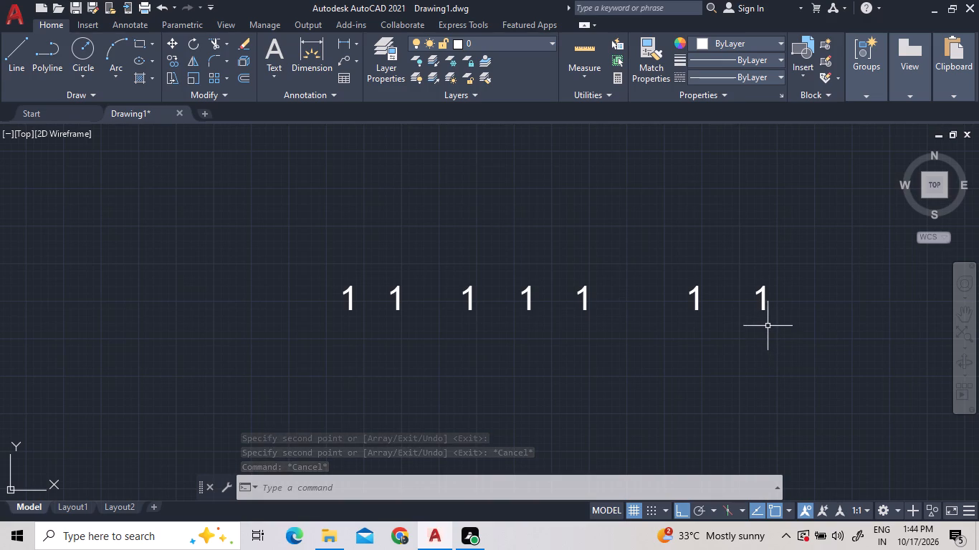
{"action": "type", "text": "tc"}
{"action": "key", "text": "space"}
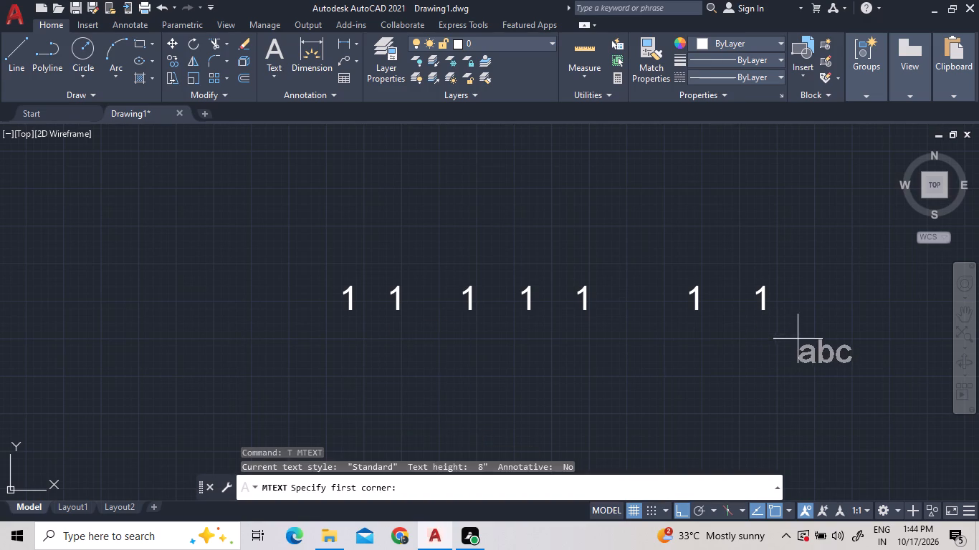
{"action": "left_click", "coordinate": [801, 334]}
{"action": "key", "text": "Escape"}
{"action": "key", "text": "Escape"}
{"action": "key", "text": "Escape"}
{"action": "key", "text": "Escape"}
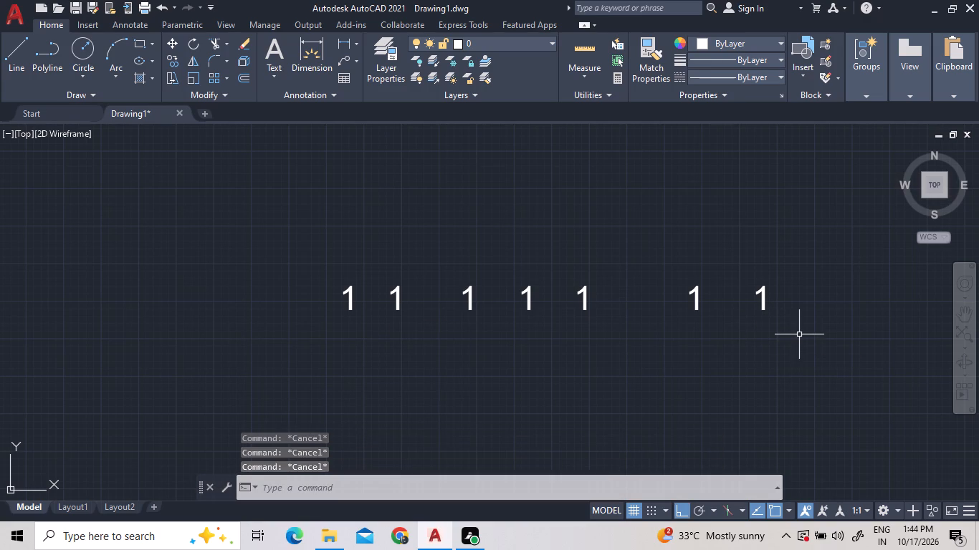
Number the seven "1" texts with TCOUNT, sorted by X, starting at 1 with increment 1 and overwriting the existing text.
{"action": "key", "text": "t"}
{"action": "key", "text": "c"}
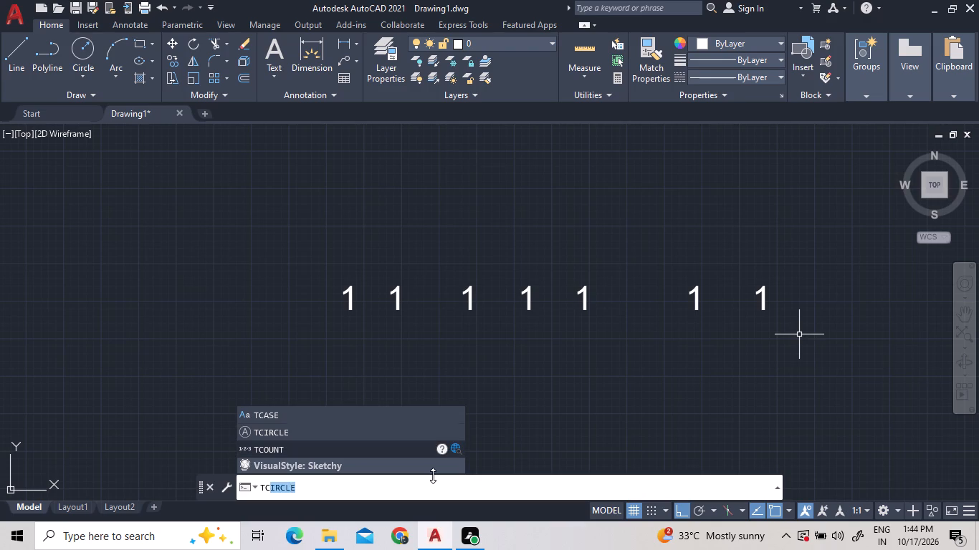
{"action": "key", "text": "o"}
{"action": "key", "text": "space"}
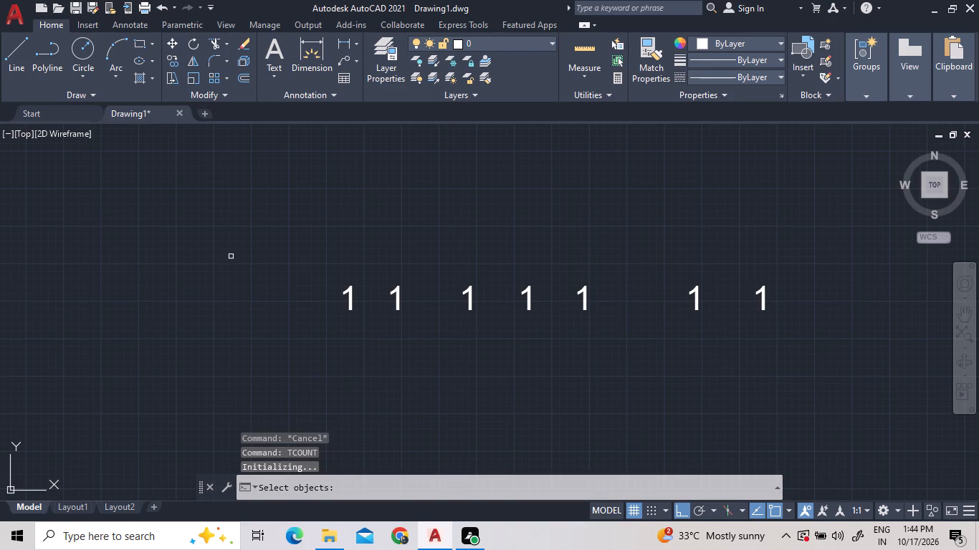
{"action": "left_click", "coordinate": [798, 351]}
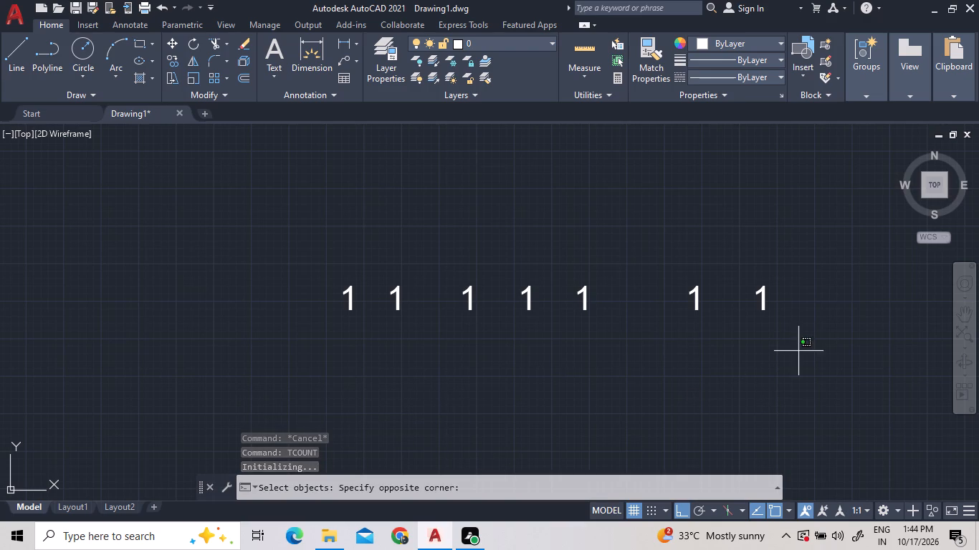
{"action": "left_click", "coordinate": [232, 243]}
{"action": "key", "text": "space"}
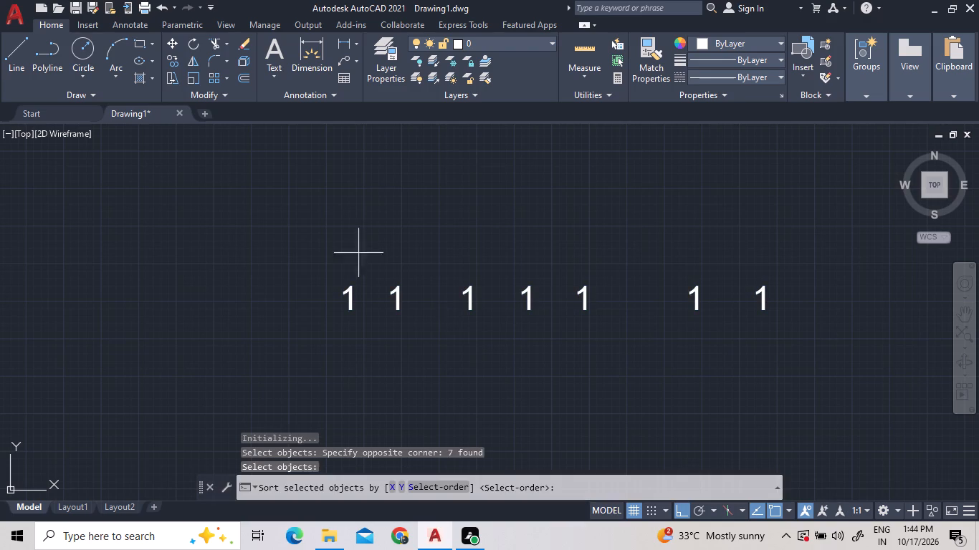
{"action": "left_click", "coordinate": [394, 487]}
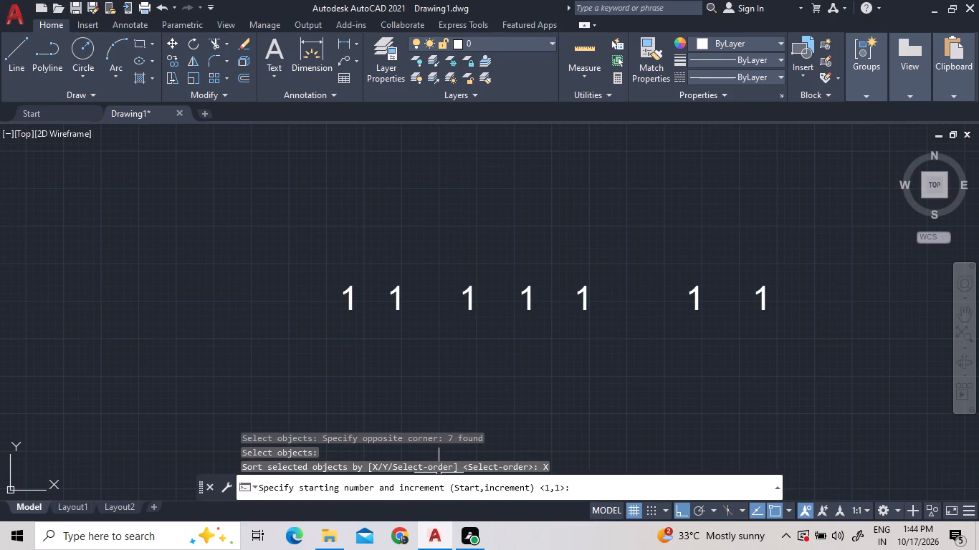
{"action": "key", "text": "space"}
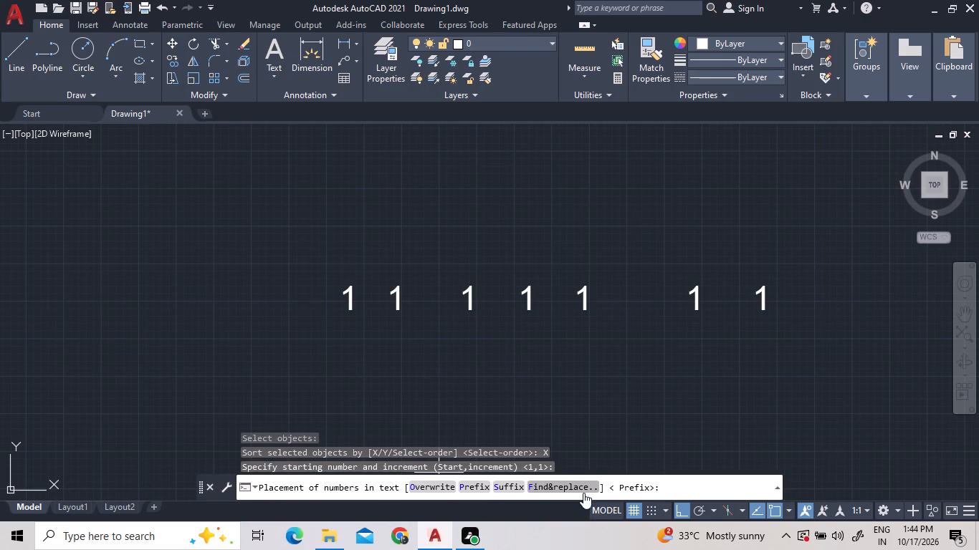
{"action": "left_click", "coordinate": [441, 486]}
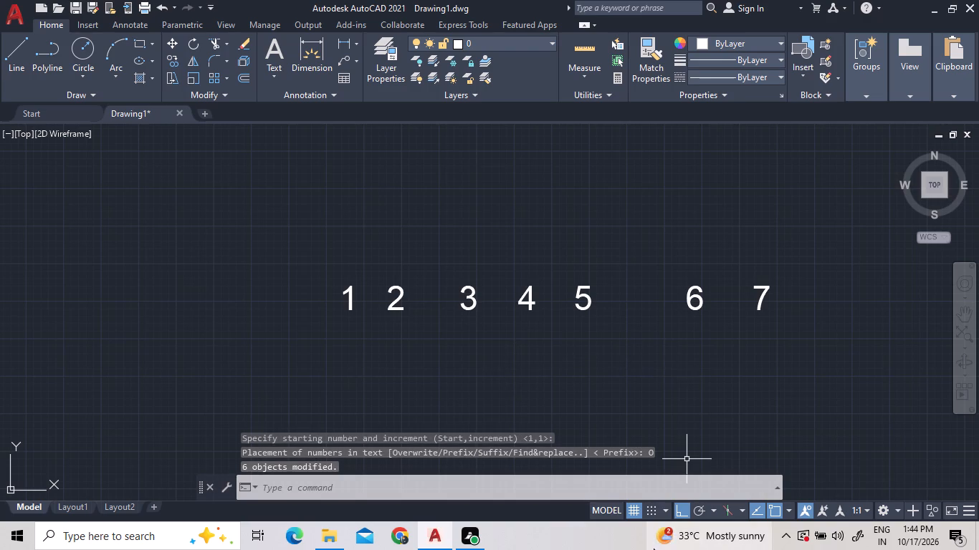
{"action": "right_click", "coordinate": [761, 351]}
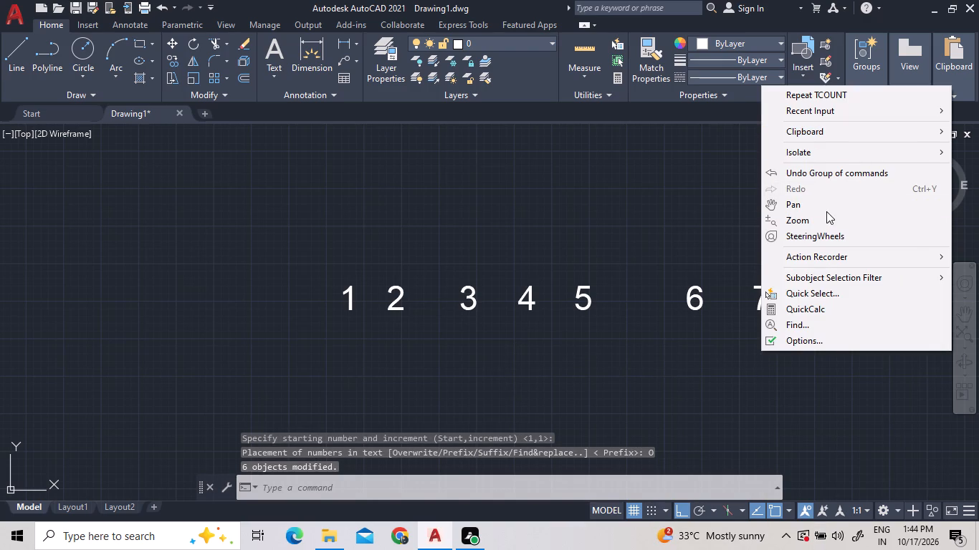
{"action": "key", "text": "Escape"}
Erase the whole row of seven number texts beside the floor plan.
{"action": "left_click", "coordinate": [815, 319]}
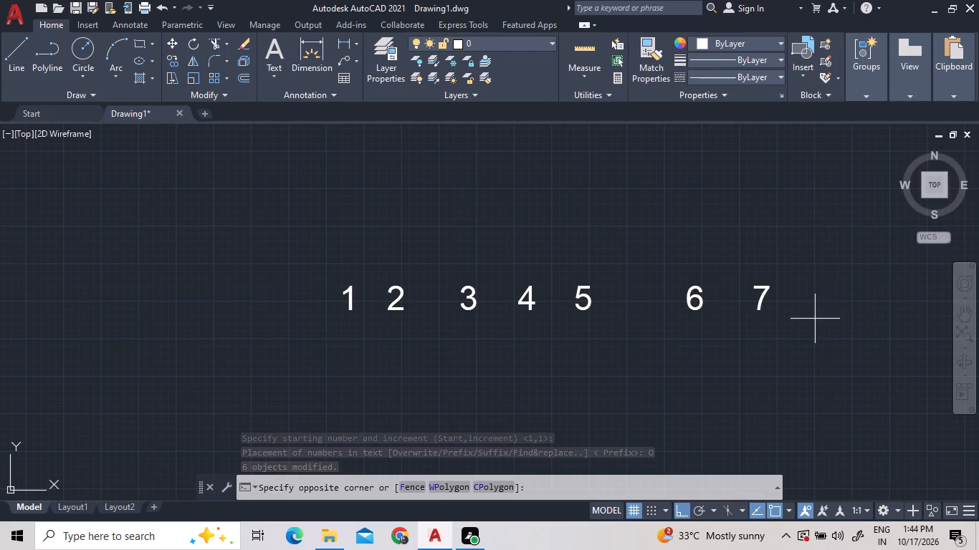
{"action": "double_click", "coordinate": [220, 219]}
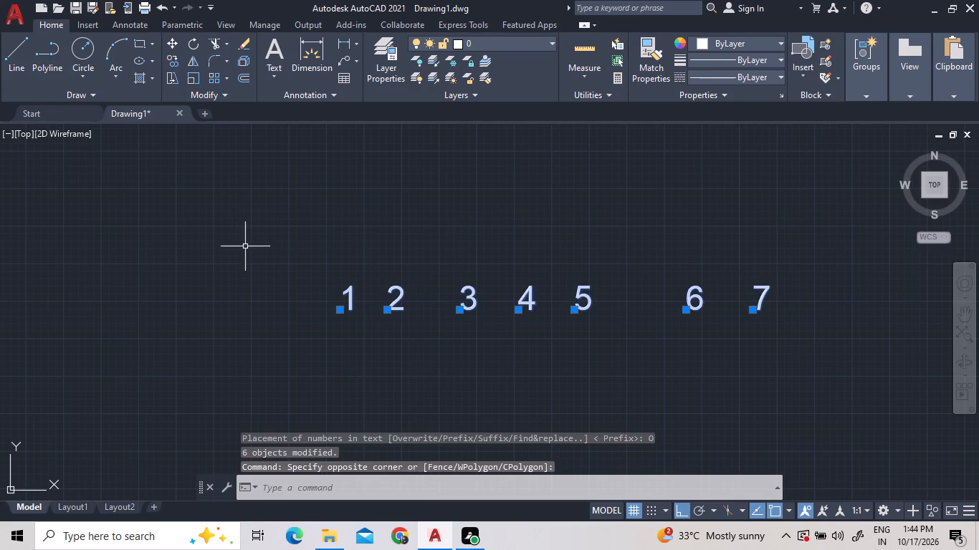
{"action": "right_click", "coordinate": [245, 246]}
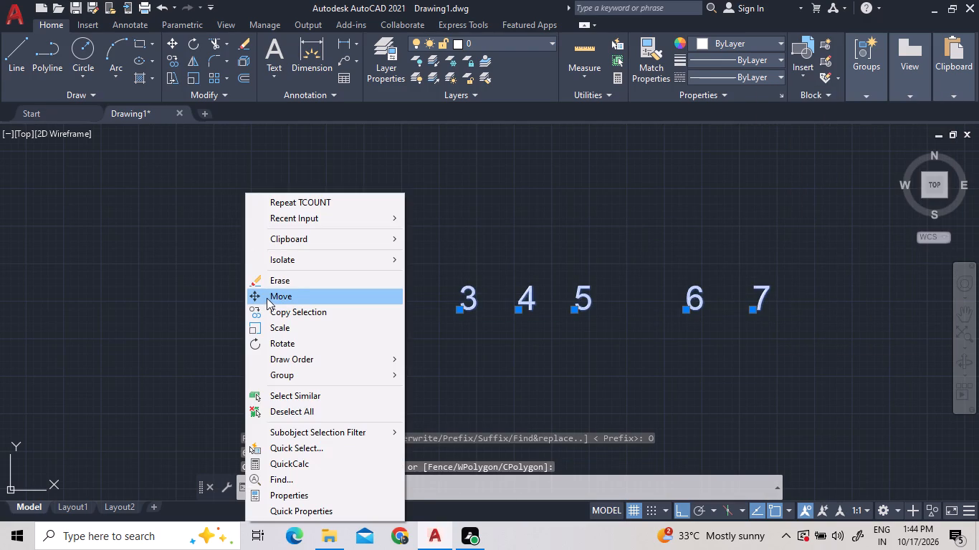
{"action": "left_click", "coordinate": [271, 284]}
Copy the vertical window symbol by its bottom midpoint, with Ortho off, into the upper west room's corridor-side wall below the door.
{"action": "scroll", "coordinate": [271, 284], "scroll_direction": "down", "scroll_amount": 6}
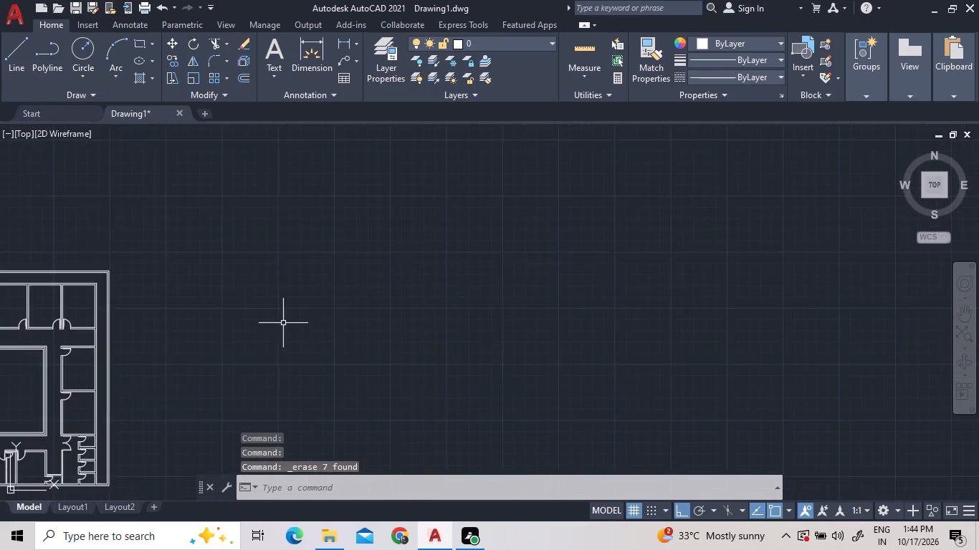
{"action": "scroll", "coordinate": [353, 327], "scroll_direction": "down", "scroll_amount": 4}
{"action": "scroll", "coordinate": [305, 356], "scroll_direction": "up", "scroll_amount": 3}
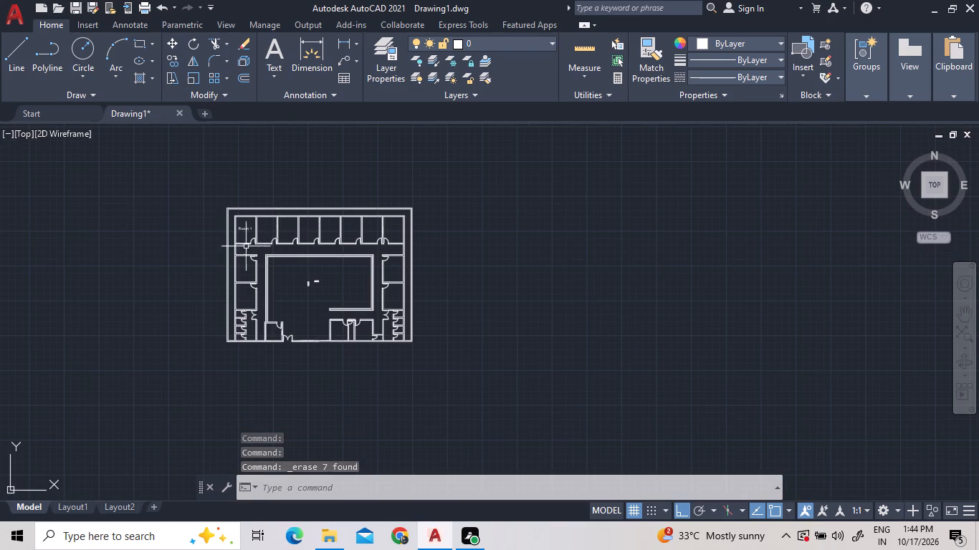
{"action": "scroll", "coordinate": [244, 242], "scroll_direction": "up", "scroll_amount": 1}
{"action": "scroll", "coordinate": [350, 332], "scroll_direction": "up", "scroll_amount": 3}
{"action": "left_click", "coordinate": [360, 285]}
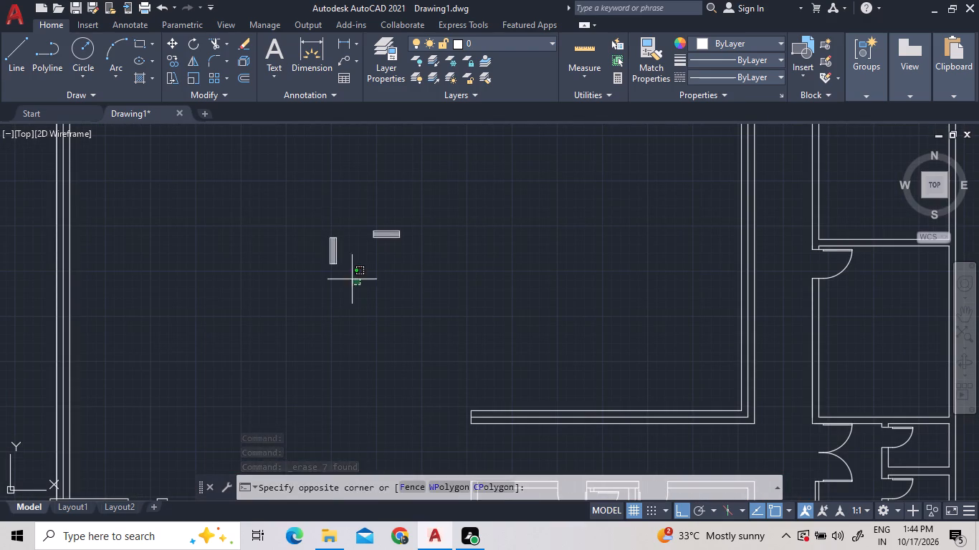
{"action": "left_click", "coordinate": [275, 216]}
{"action": "right_click", "coordinate": [275, 216]}
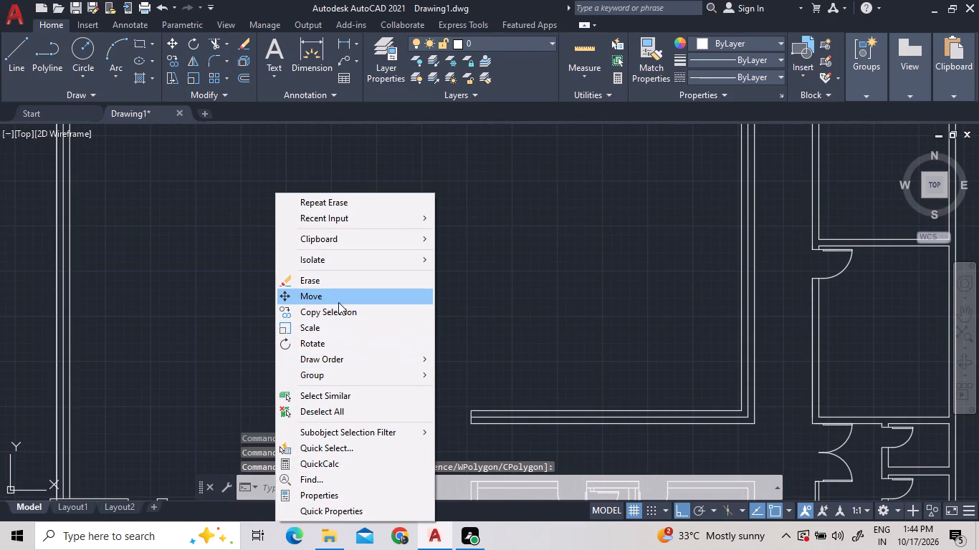
{"action": "left_click", "coordinate": [338, 312]}
{"action": "scroll", "coordinate": [317, 279], "scroll_direction": "up", "scroll_amount": 4}
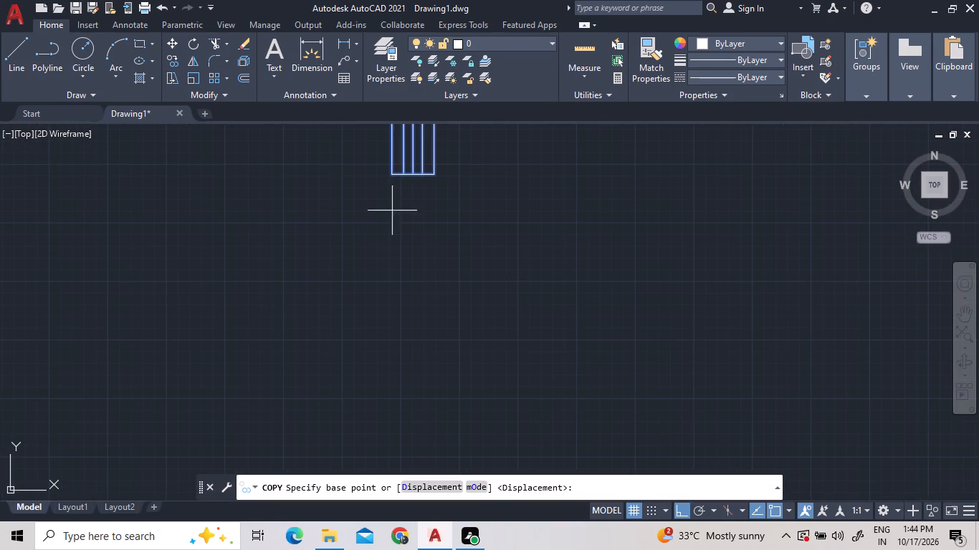
{"action": "left_click_drag", "start_coordinate": [412, 176], "coordinate": [412, 193]}
{"action": "scroll", "coordinate": [274, 309], "scroll_direction": "down", "scroll_amount": 4}
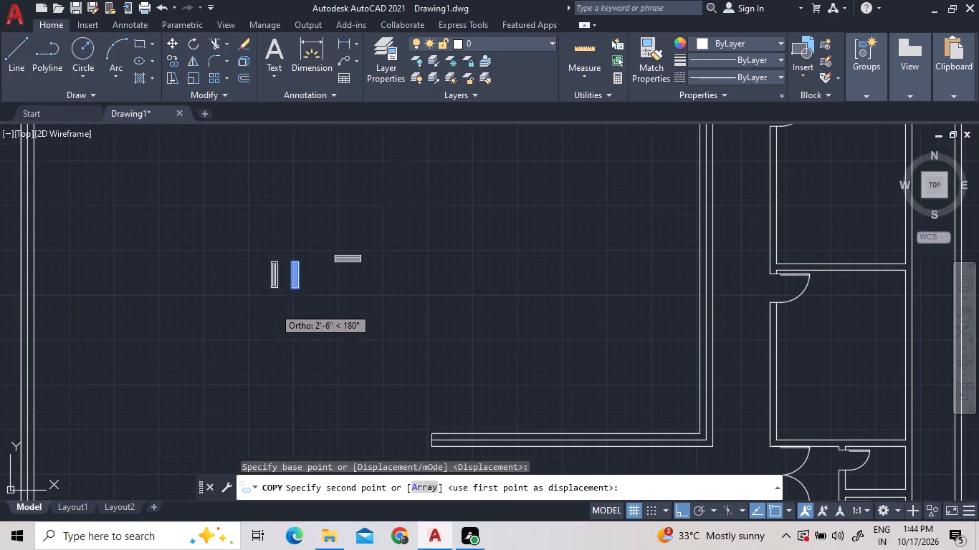
{"action": "scroll", "coordinate": [87, 410], "scroll_direction": "down", "scroll_amount": 2}
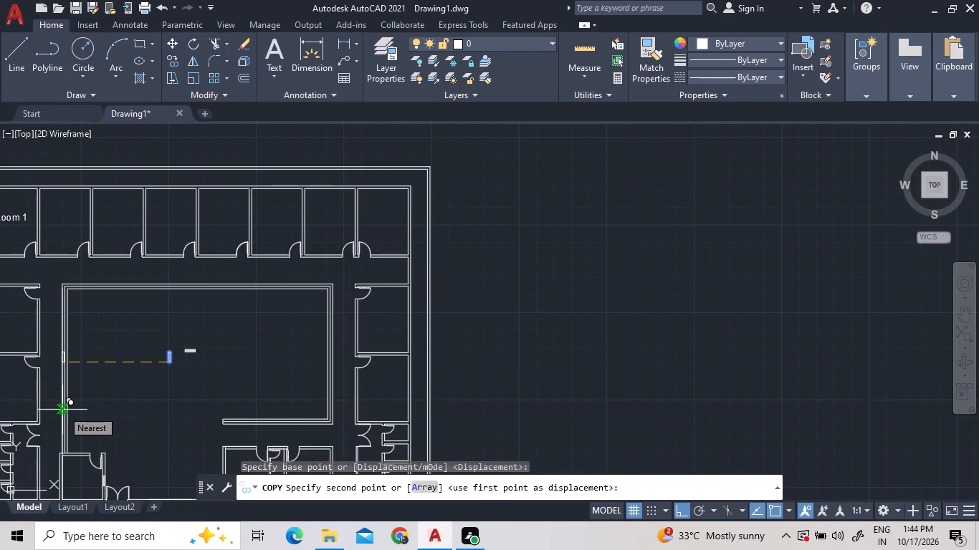
{"action": "key", "text": "F8"}
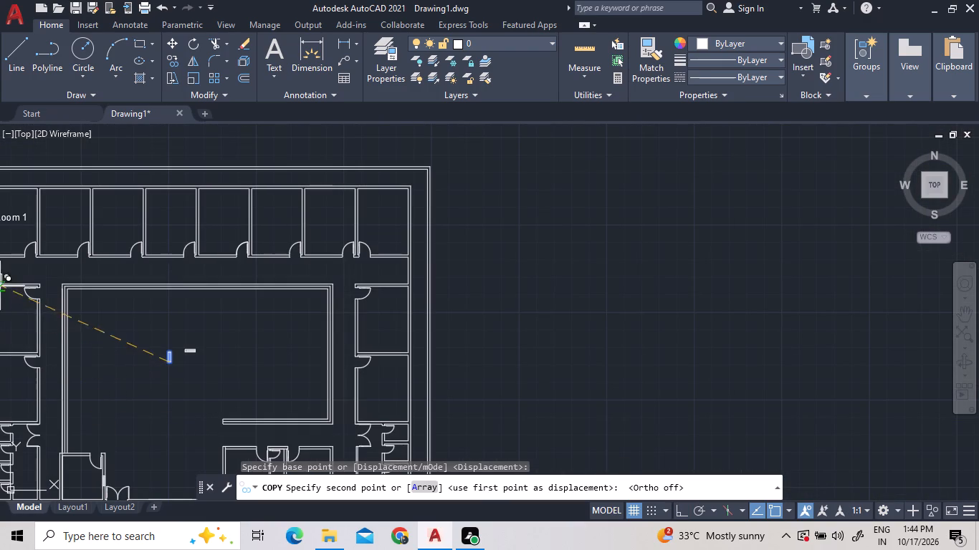
{"action": "scroll", "coordinate": [45, 338], "scroll_direction": "up", "scroll_amount": 6}
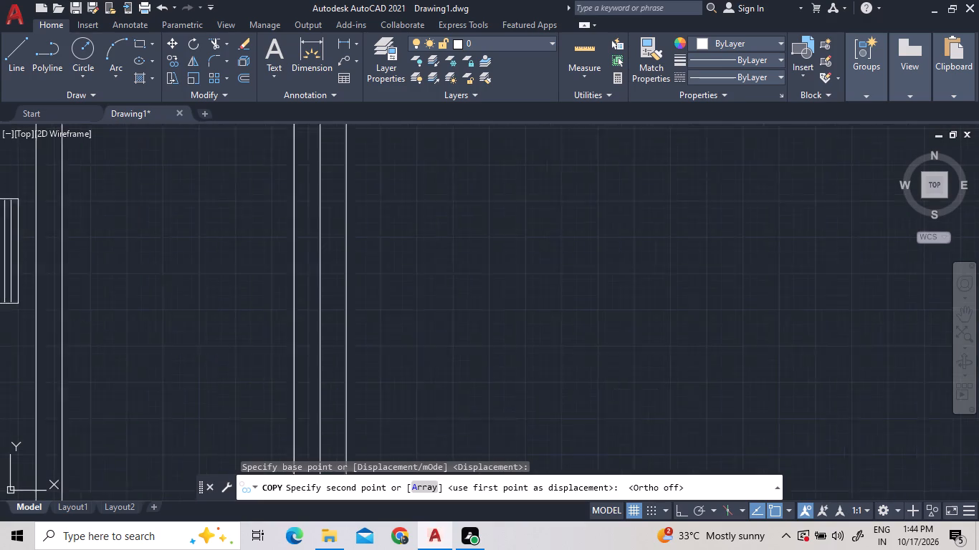
{"action": "scroll", "coordinate": [4, 304], "scroll_direction": "up", "scroll_amount": 1}
{"action": "scroll", "coordinate": [97, 366], "scroll_direction": "up", "scroll_amount": 2}
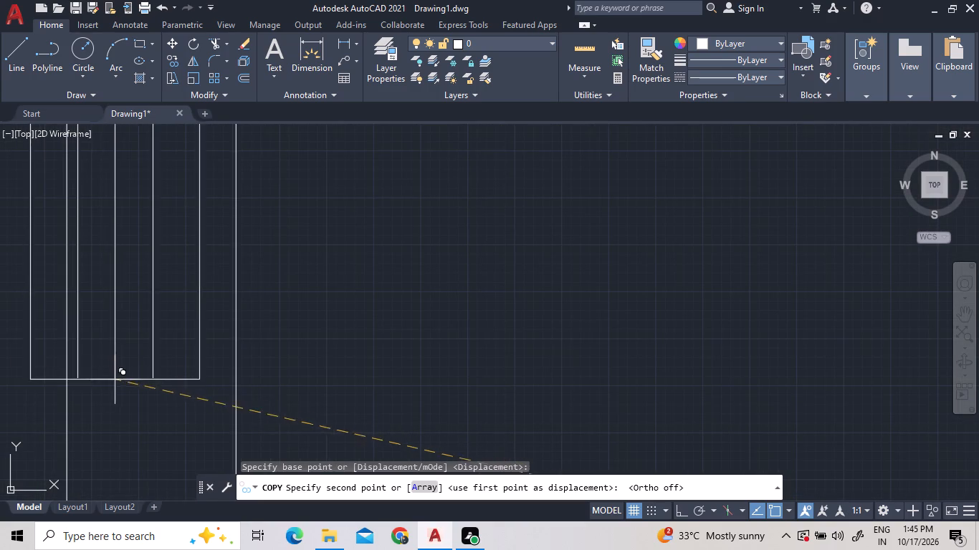
{"action": "scroll", "coordinate": [151, 400], "scroll_direction": "up", "scroll_amount": 1}
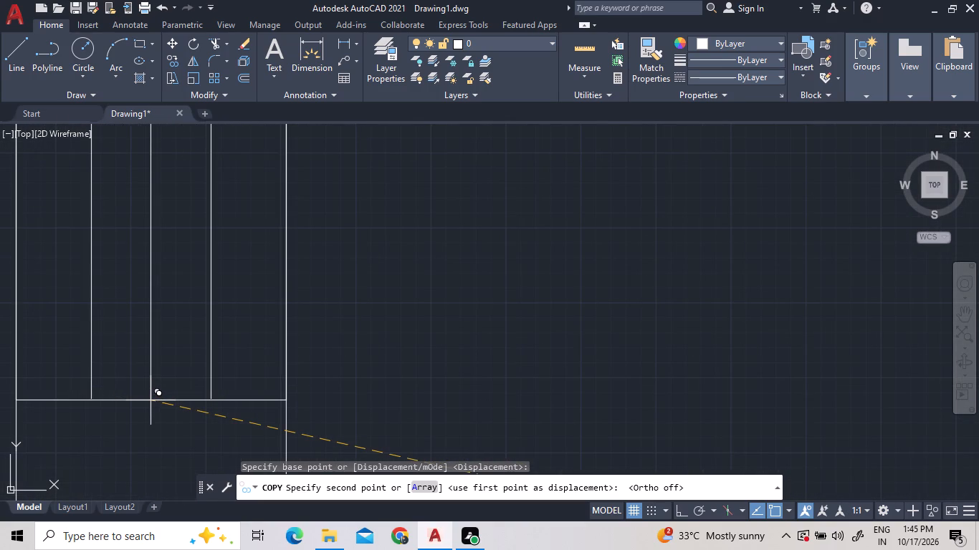
{"action": "double_click", "coordinate": [151, 400]}
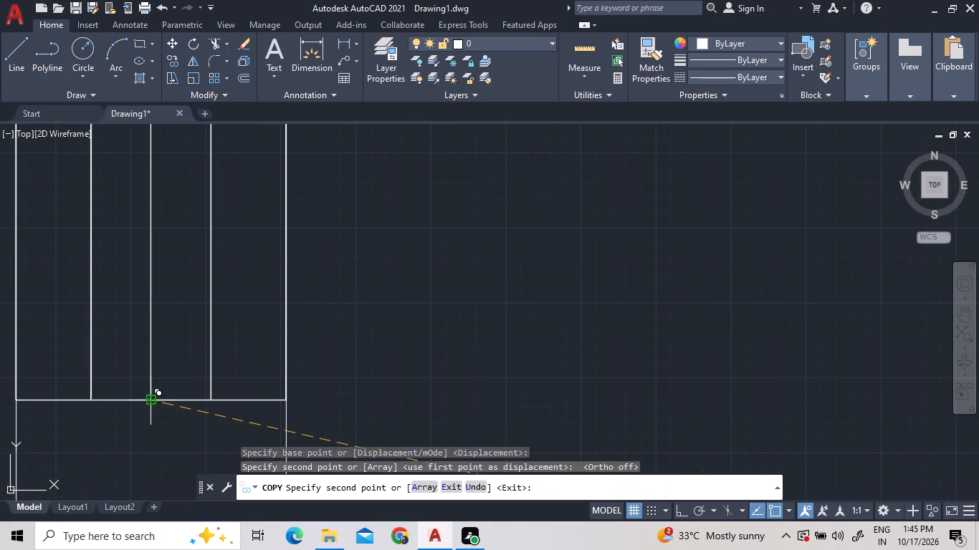
Place another copy of the vertical window in the upper east room's corridor-side wall, below its door.
{"action": "scroll", "coordinate": [366, 375], "scroll_direction": "down", "scroll_amount": 5}
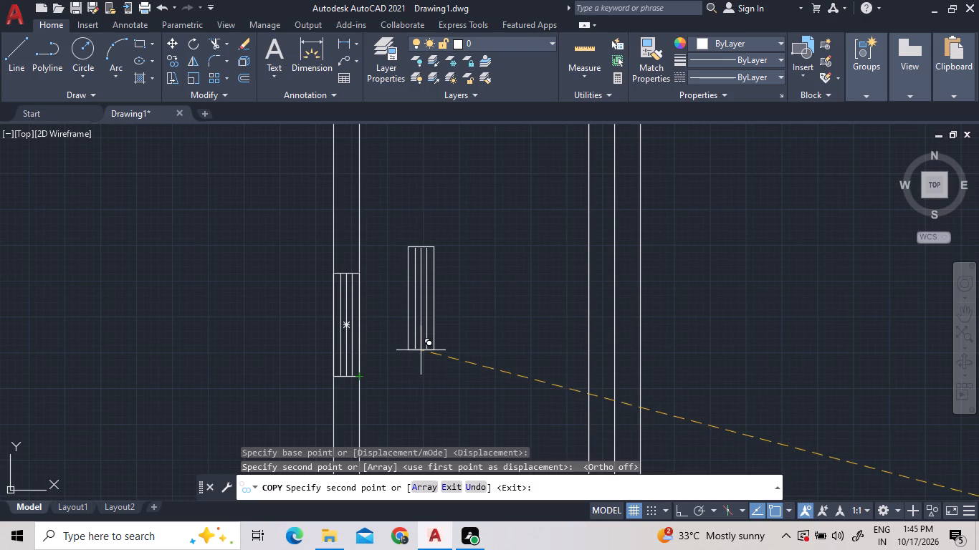
{"action": "scroll", "coordinate": [421, 350], "scroll_direction": "down", "scroll_amount": 2}
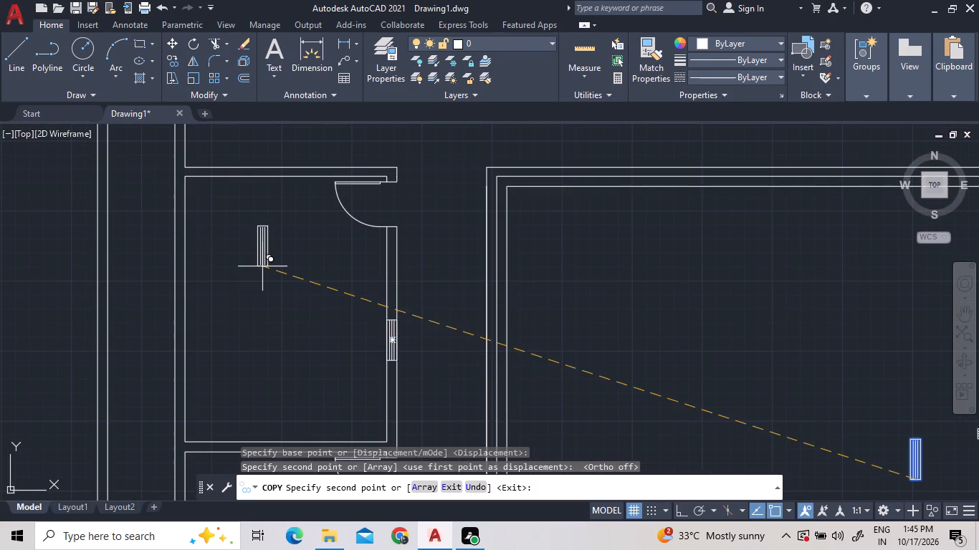
{"action": "scroll", "coordinate": [262, 266], "scroll_direction": "down", "scroll_amount": 1}
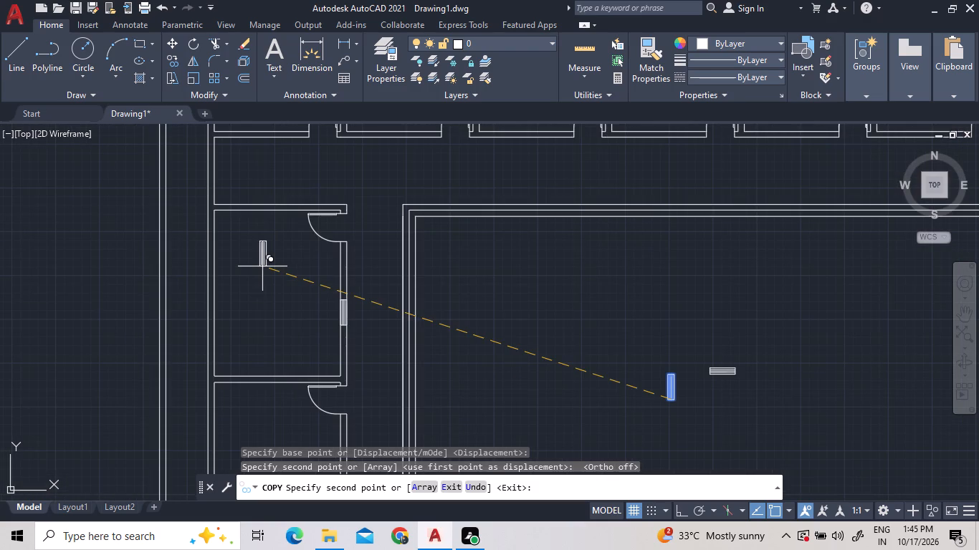
{"action": "scroll", "coordinate": [626, 387], "scroll_direction": "down", "scroll_amount": 3}
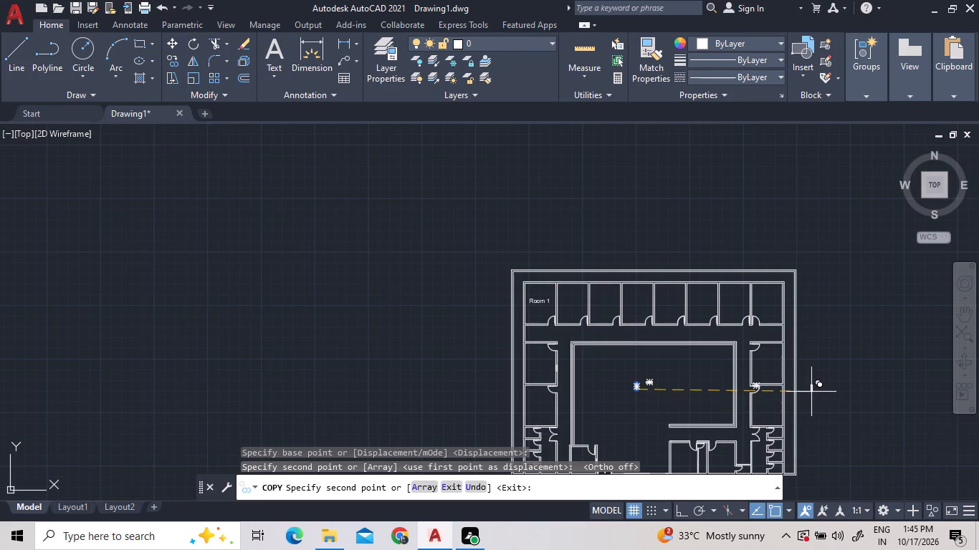
{"action": "scroll", "coordinate": [793, 397], "scroll_direction": "up", "scroll_amount": 1}
{"action": "scroll", "coordinate": [732, 357], "scroll_direction": "up", "scroll_amount": 8}
{"action": "scroll", "coordinate": [677, 374], "scroll_direction": "up", "scroll_amount": 2}
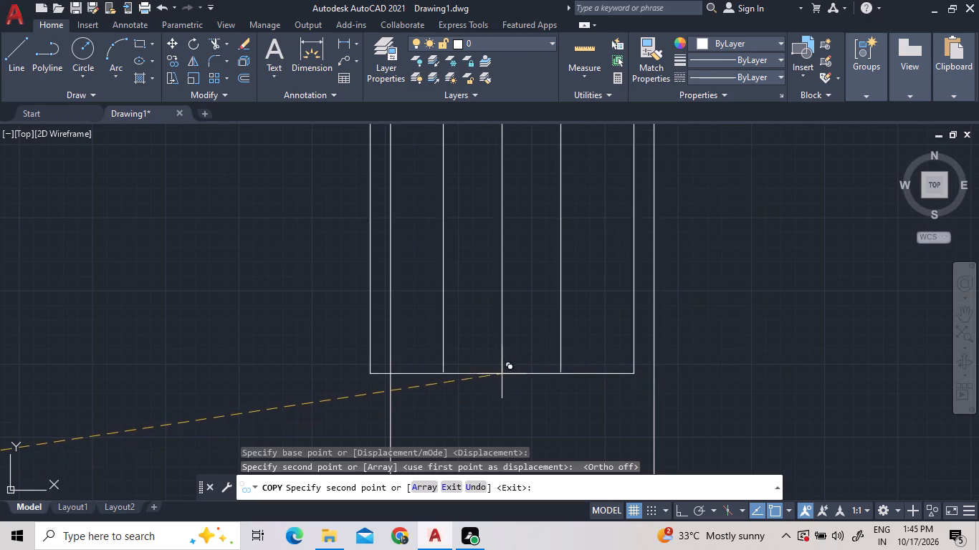
{"action": "scroll", "coordinate": [520, 382], "scroll_direction": "up", "scroll_amount": 2}
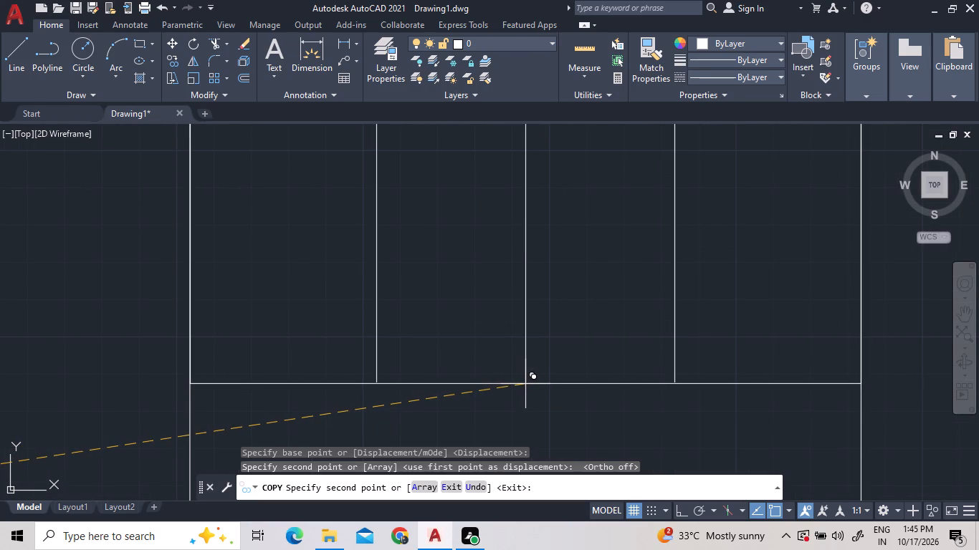
{"action": "double_click", "coordinate": [525, 384]}
Look over the plan's north, east and south rooms for further window positions, ending the active copy command.
{"action": "scroll", "coordinate": [536, 322], "scroll_direction": "down", "scroll_amount": 6}
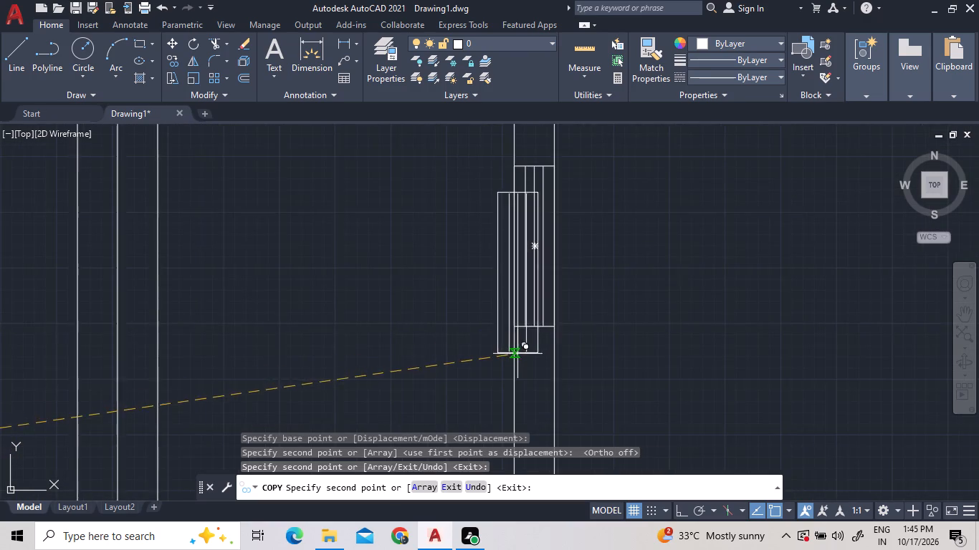
{"action": "scroll", "coordinate": [515, 356], "scroll_direction": "down", "scroll_amount": 3}
{"action": "scroll", "coordinate": [445, 381], "scroll_direction": "down", "scroll_amount": 3}
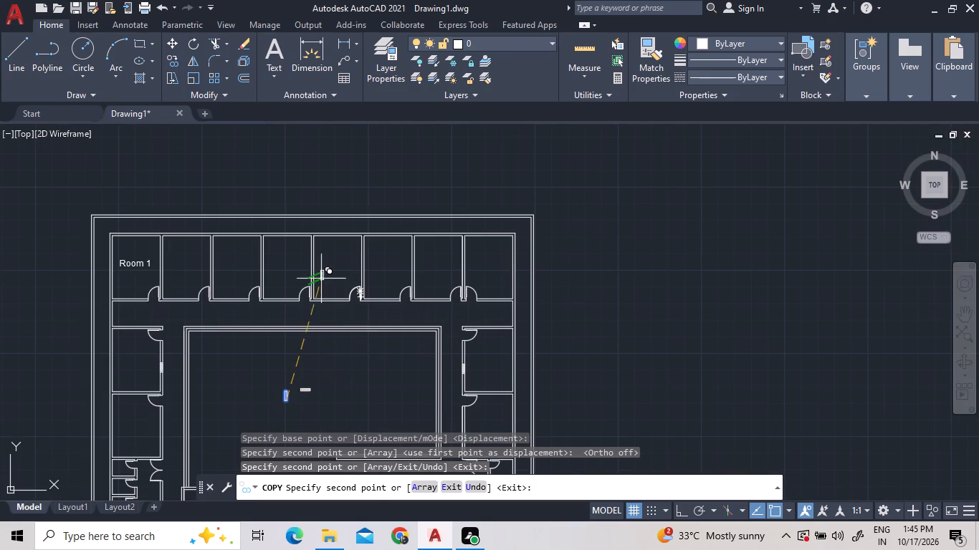
{"action": "scroll", "coordinate": [301, 289], "scroll_direction": "up", "scroll_amount": 1}
{"action": "scroll", "coordinate": [301, 289], "scroll_direction": "down", "scroll_amount": 3}
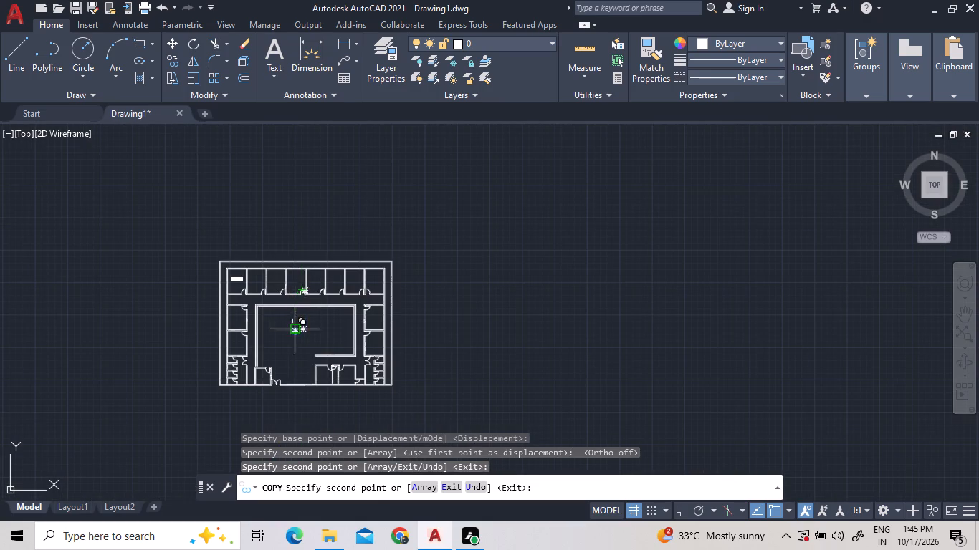
{"action": "scroll", "coordinate": [289, 401], "scroll_direction": "up", "scroll_amount": 3}
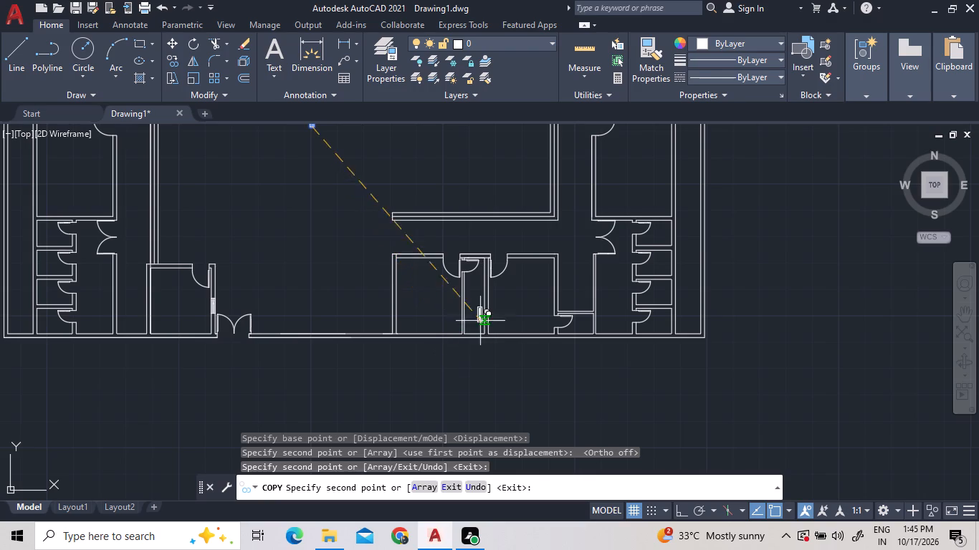
{"action": "scroll", "coordinate": [434, 218], "scroll_direction": "up", "scroll_amount": 1}
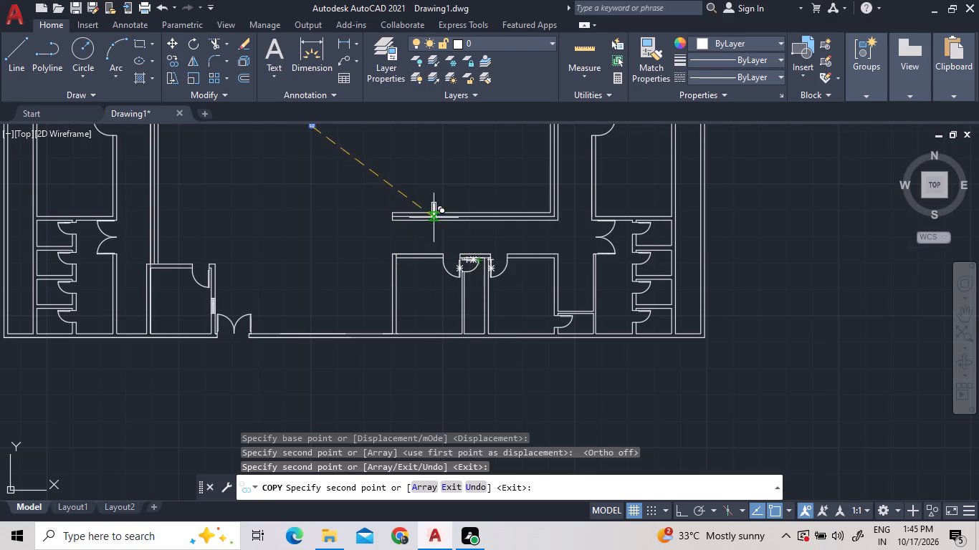
{"action": "scroll", "coordinate": [434, 218], "scroll_direction": "up", "scroll_amount": 1}
{"action": "scroll", "coordinate": [396, 317], "scroll_direction": "up", "scroll_amount": 2}
{"action": "scroll", "coordinate": [396, 344], "scroll_direction": "down", "scroll_amount": 3}
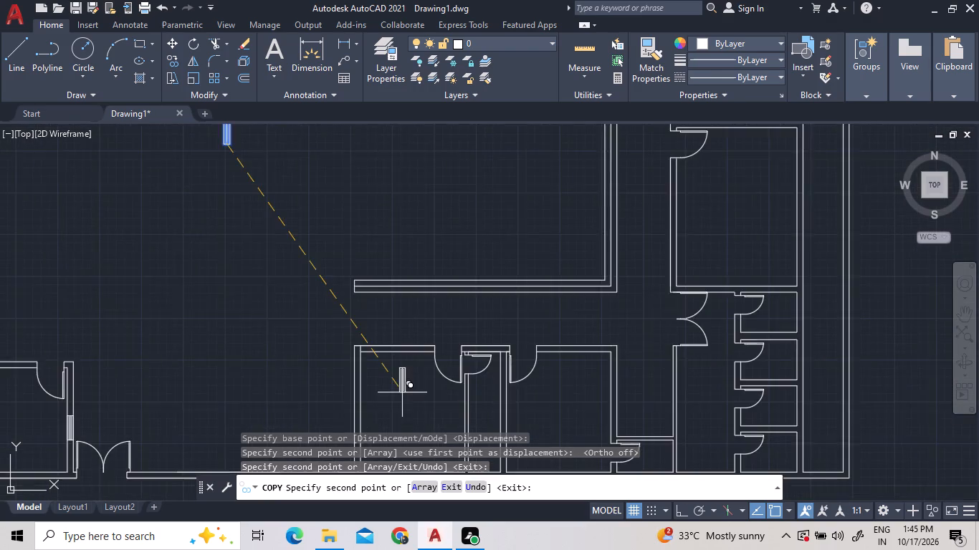
{"action": "scroll", "coordinate": [402, 392], "scroll_direction": "down", "scroll_amount": 2}
{"action": "right_click", "coordinate": [287, 269]}
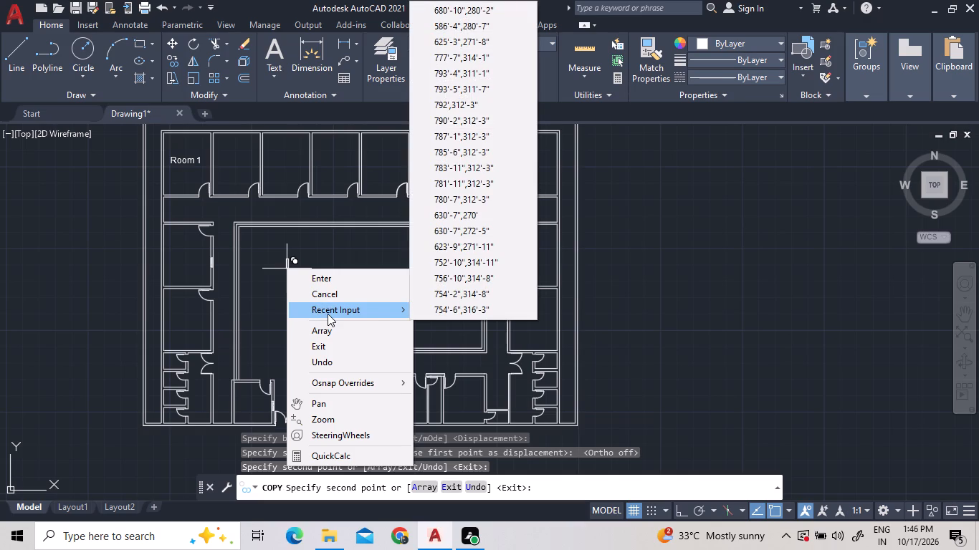
{"action": "key", "text": "Escape"}
{"action": "key", "text": "Escape"}
{"action": "key", "text": "Escape"}
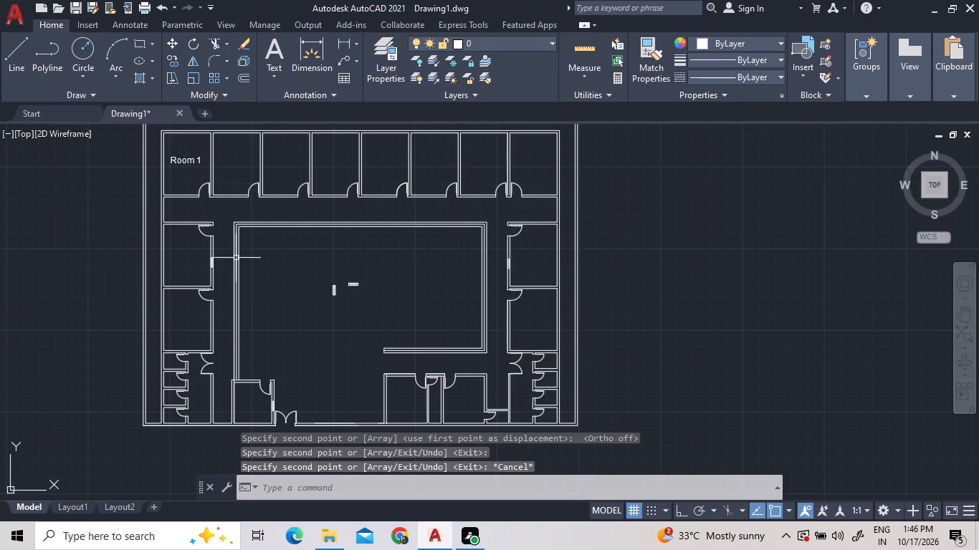
Move the upper west room's corridor-side window by its bottom corridor-side corner onto the wall's corridor-side line.
{"action": "scroll", "coordinate": [186, 259], "scroll_direction": "up", "scroll_amount": 2}
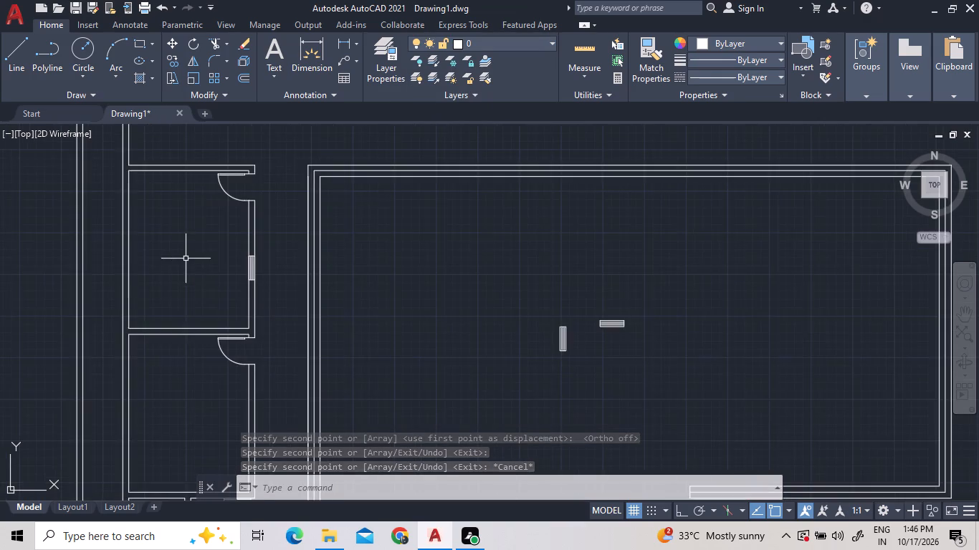
{"action": "scroll", "coordinate": [197, 271], "scroll_direction": "up", "scroll_amount": 2}
{"action": "scroll", "coordinate": [336, 299], "scroll_direction": "up", "scroll_amount": 2}
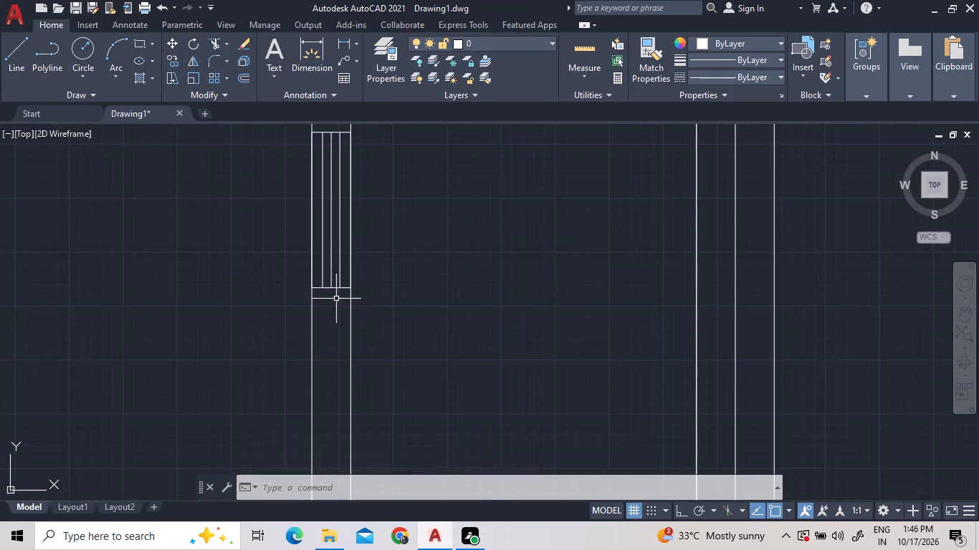
{"action": "scroll", "coordinate": [336, 299], "scroll_direction": "up", "scroll_amount": 4}
{"action": "left_click", "coordinate": [360, 280]}
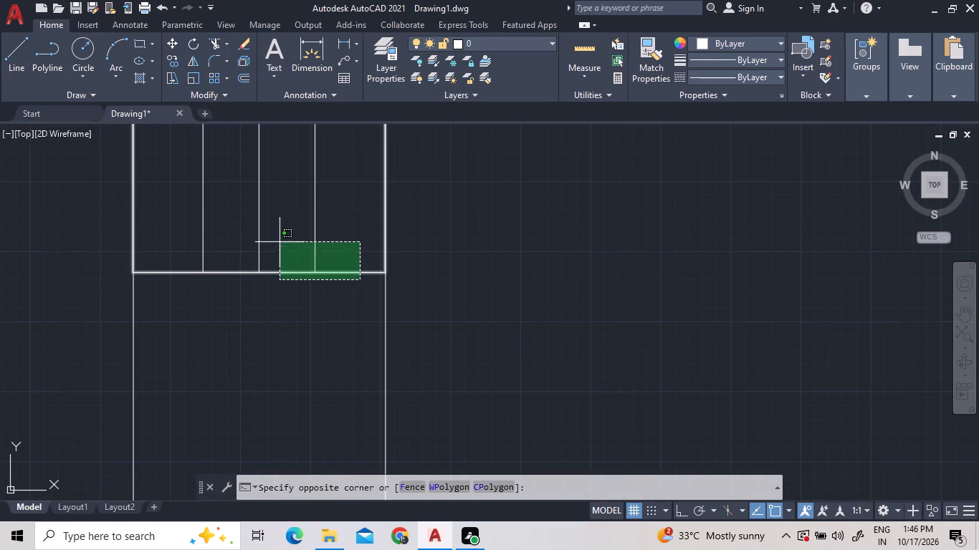
{"action": "double_click", "coordinate": [208, 219]}
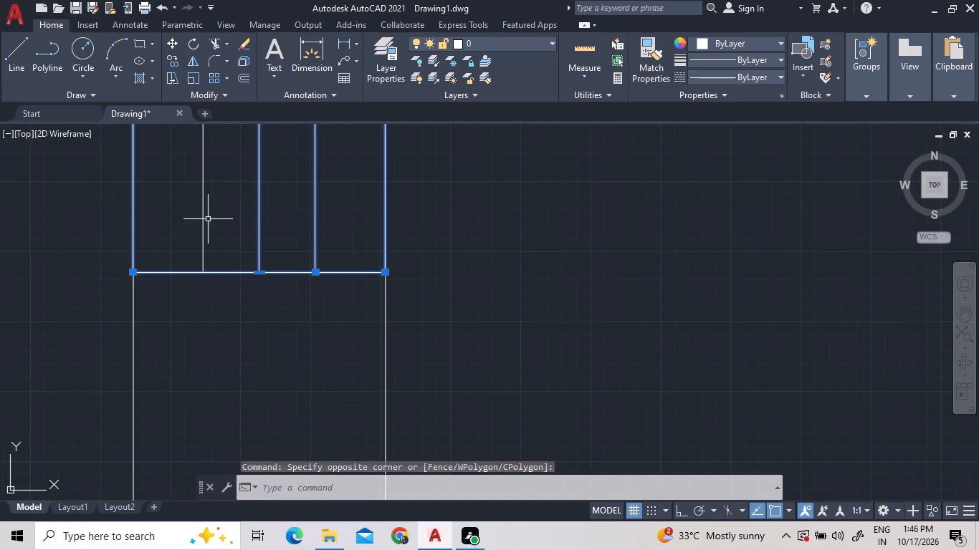
{"action": "right_click", "coordinate": [208, 219]}
{"action": "scroll", "coordinate": [407, 275], "scroll_direction": "up", "scroll_amount": 3}
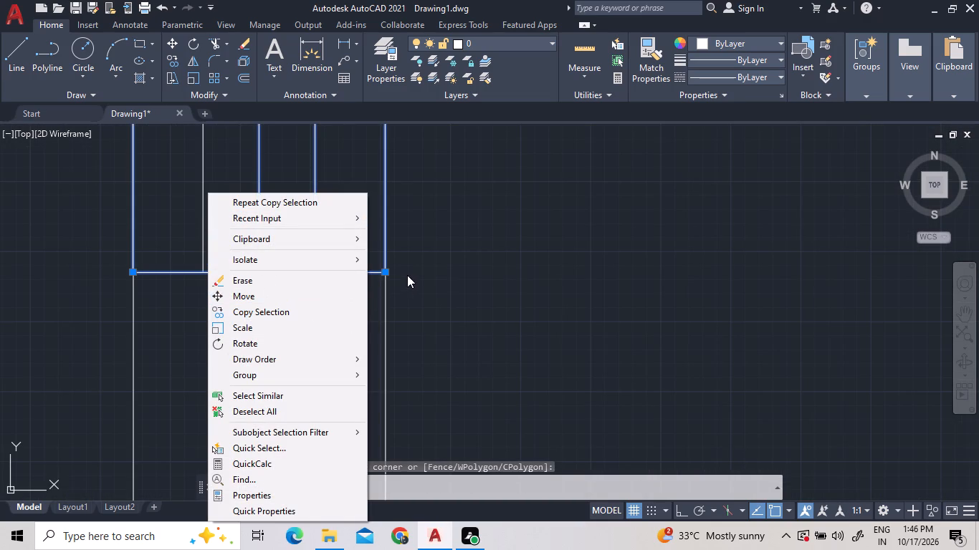
{"action": "left_click", "coordinate": [407, 275]}
{"action": "left_click", "coordinate": [404, 286]}
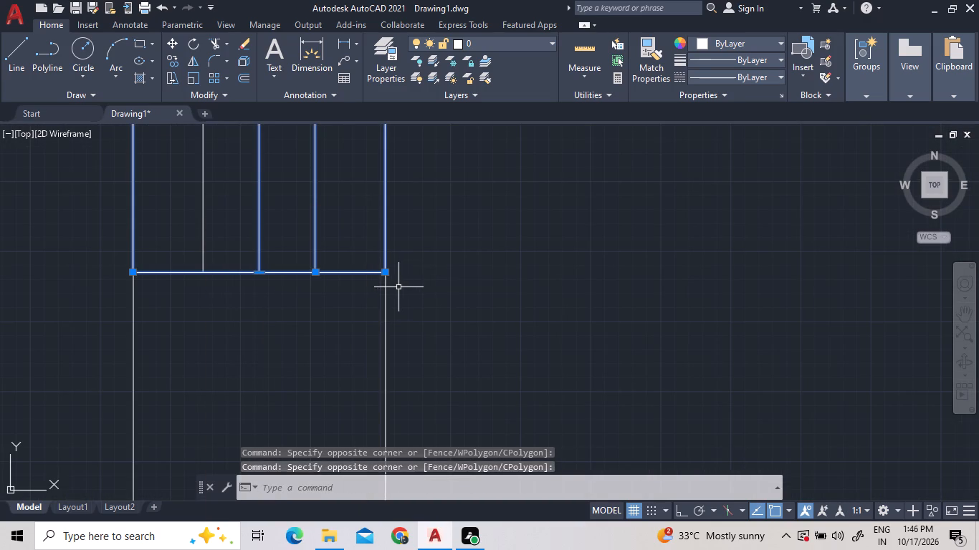
{"action": "scroll", "coordinate": [359, 256], "scroll_direction": "up", "scroll_amount": 3}
{"action": "scroll", "coordinate": [459, 323], "scroll_direction": "up", "scroll_amount": 6}
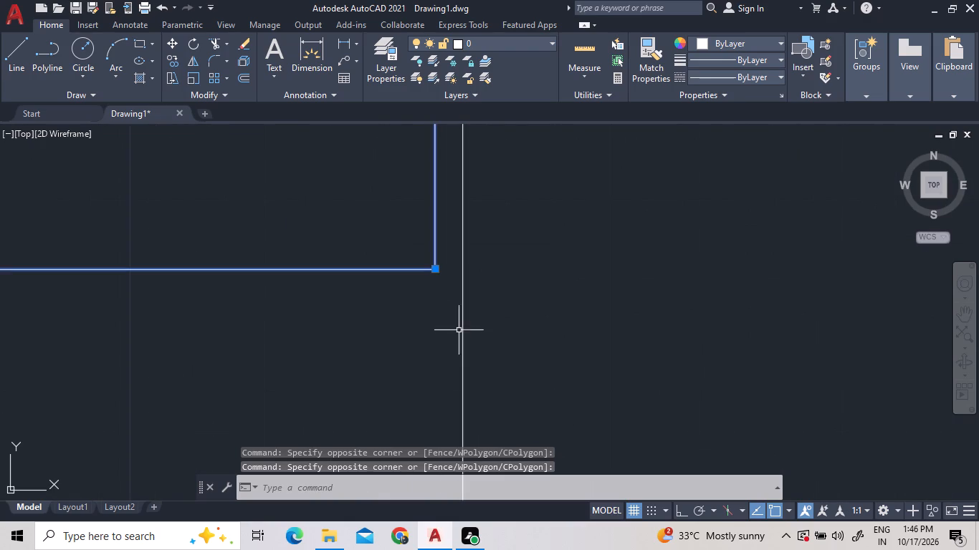
{"action": "right_click", "coordinate": [555, 271]}
{"action": "left_click", "coordinate": [593, 298]}
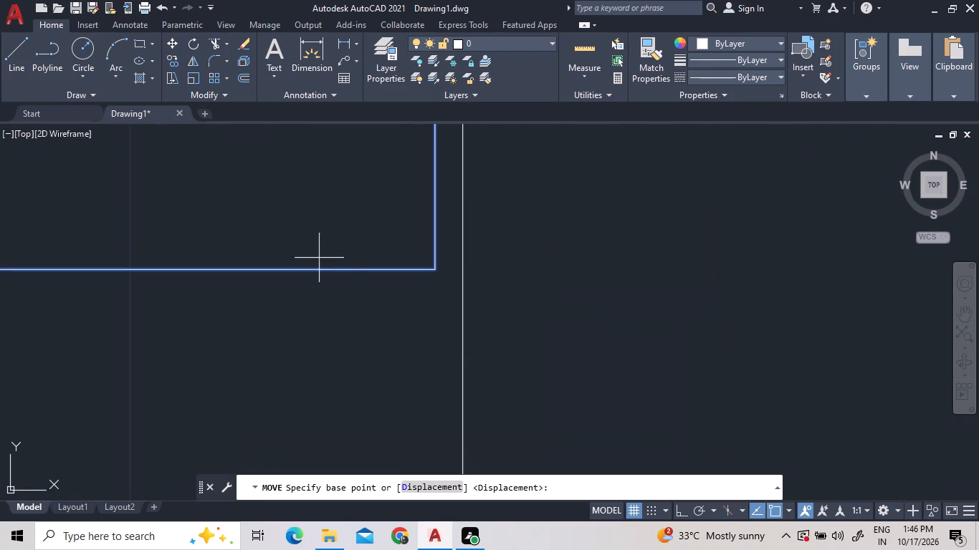
{"action": "double_click", "coordinate": [437, 269]}
{"action": "double_click", "coordinate": [460, 267]}
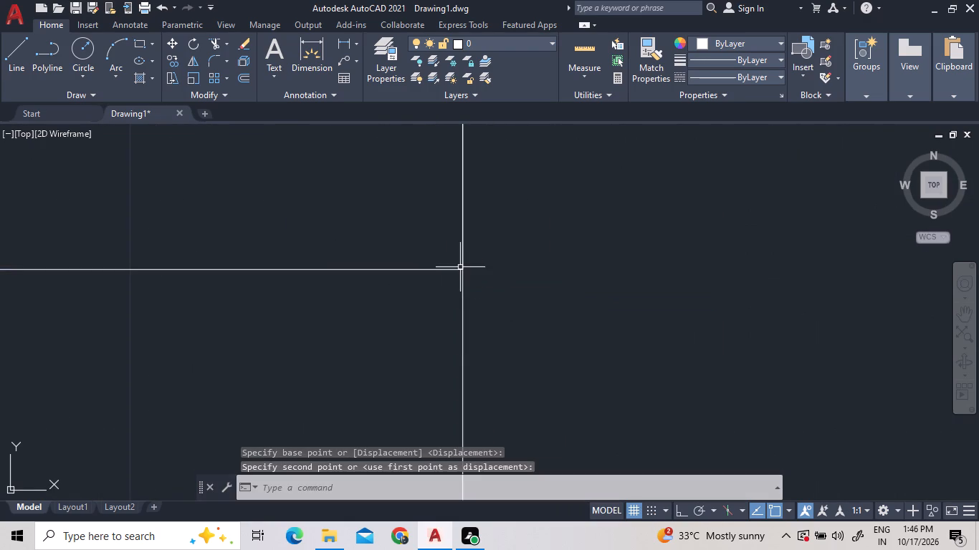
Copy that window from its bottom corridor-side corner, with Ortho on, about 20'-10" down into the lower west room's corridor-side wall.
{"action": "scroll", "coordinate": [608, 299], "scroll_direction": "down", "scroll_amount": 2}
{"action": "left_click", "coordinate": [391, 334]}
{"action": "scroll", "coordinate": [415, 332], "scroll_direction": "down", "scroll_amount": 3}
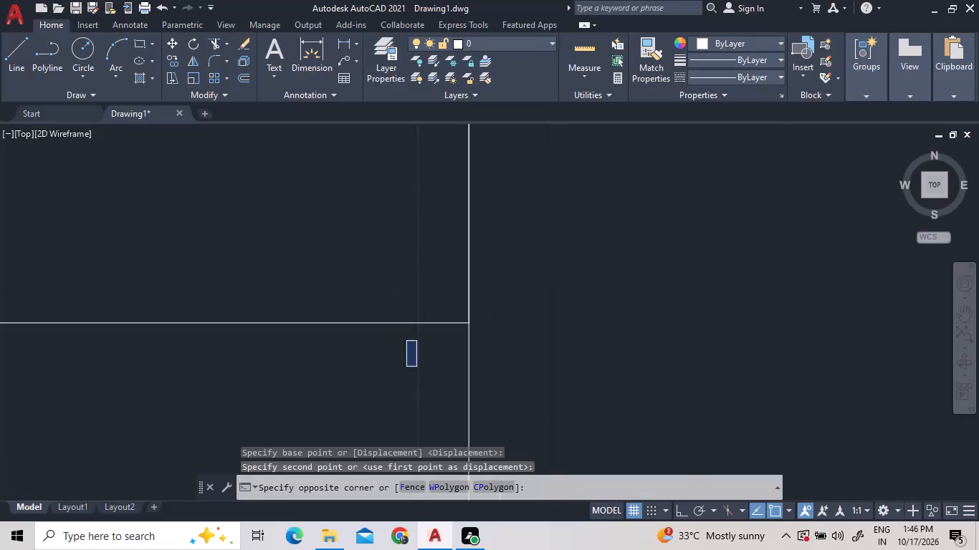
{"action": "scroll", "coordinate": [418, 375], "scroll_direction": "down", "scroll_amount": 3}
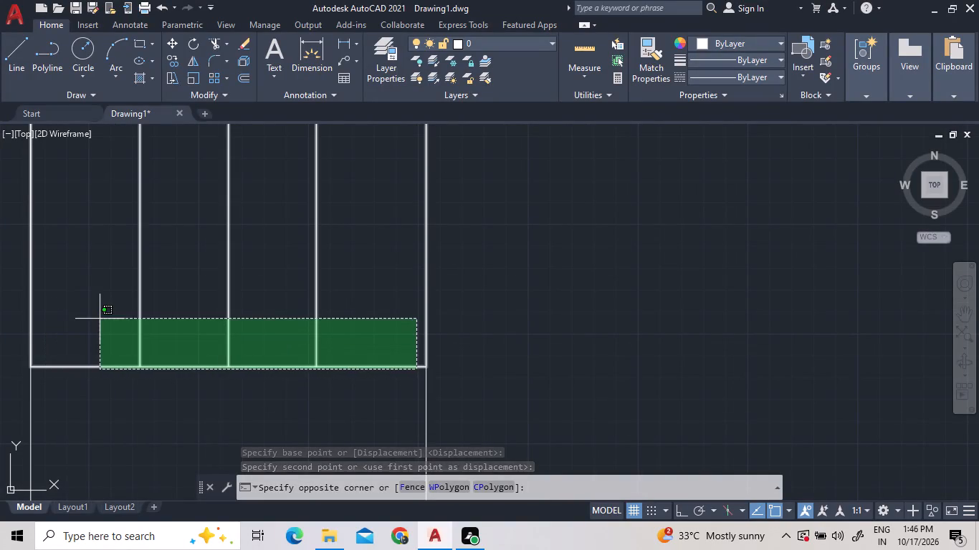
{"action": "double_click", "coordinate": [100, 319]}
{"action": "right_click", "coordinate": [101, 315]}
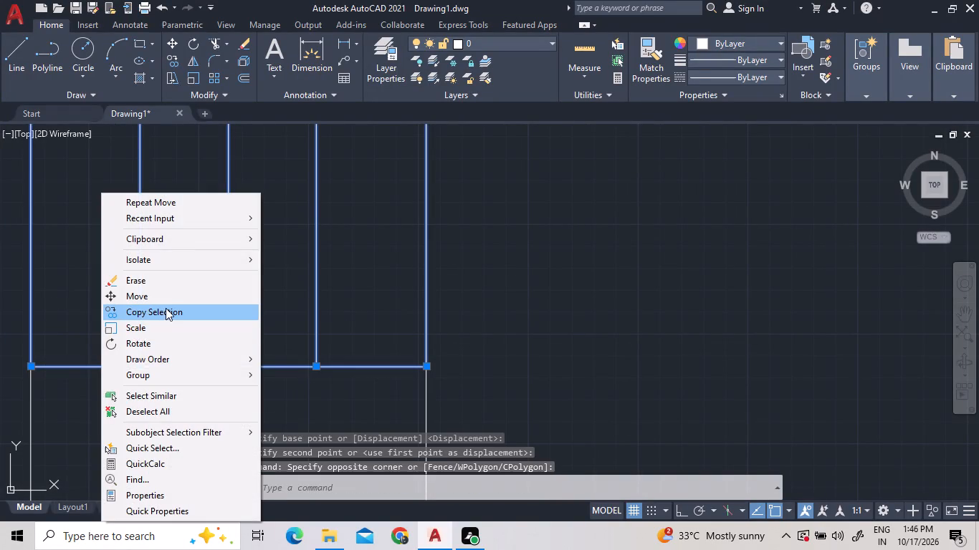
{"action": "left_click", "coordinate": [166, 308]}
{"action": "scroll", "coordinate": [277, 268], "scroll_direction": "down", "scroll_amount": 4}
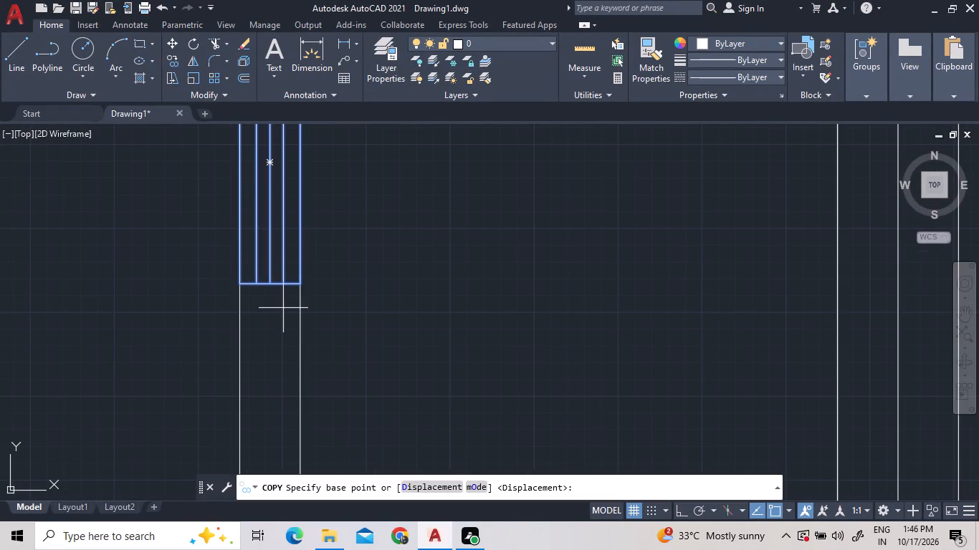
{"action": "key", "text": "F8"}
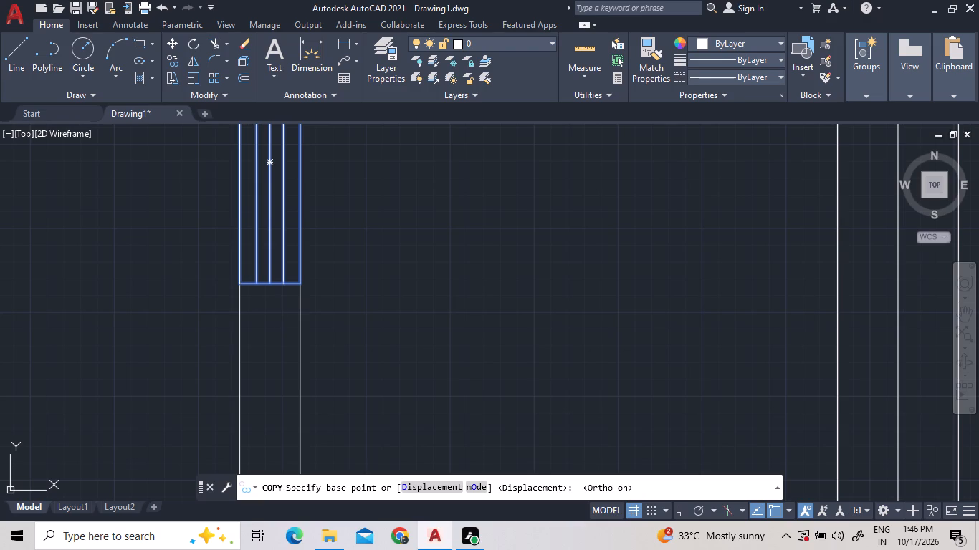
{"action": "double_click", "coordinate": [300, 284]}
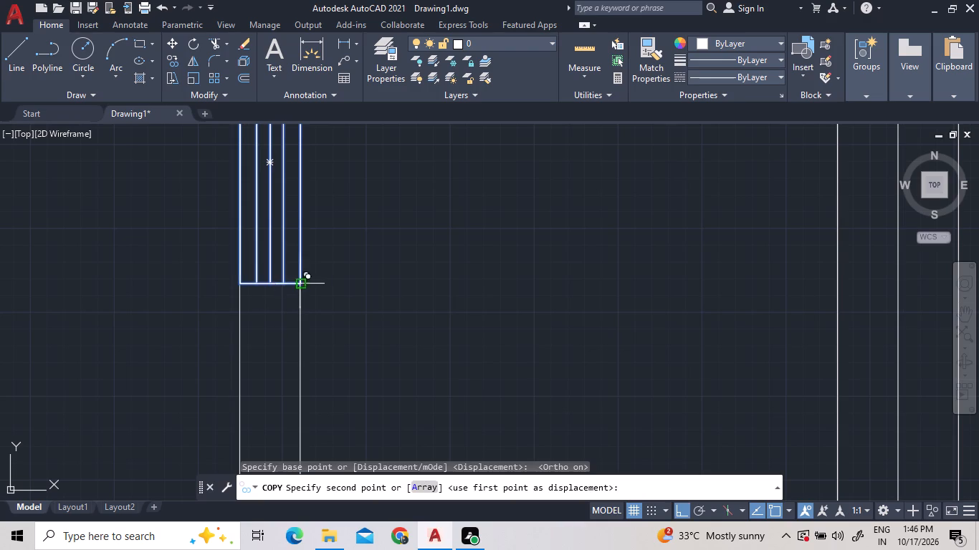
{"action": "scroll", "coordinate": [298, 334], "scroll_direction": "down", "scroll_amount": 7}
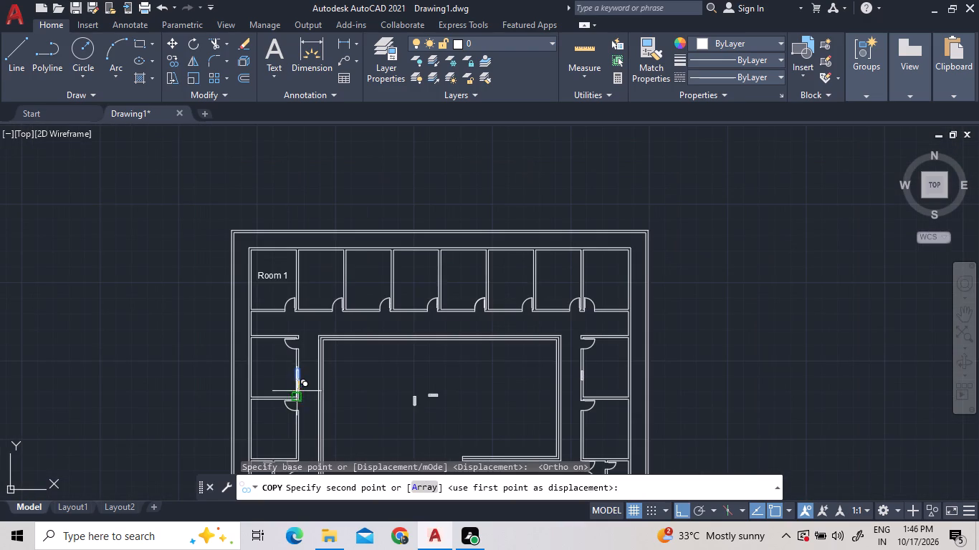
{"action": "scroll", "coordinate": [297, 456], "scroll_direction": "up", "scroll_amount": 7}
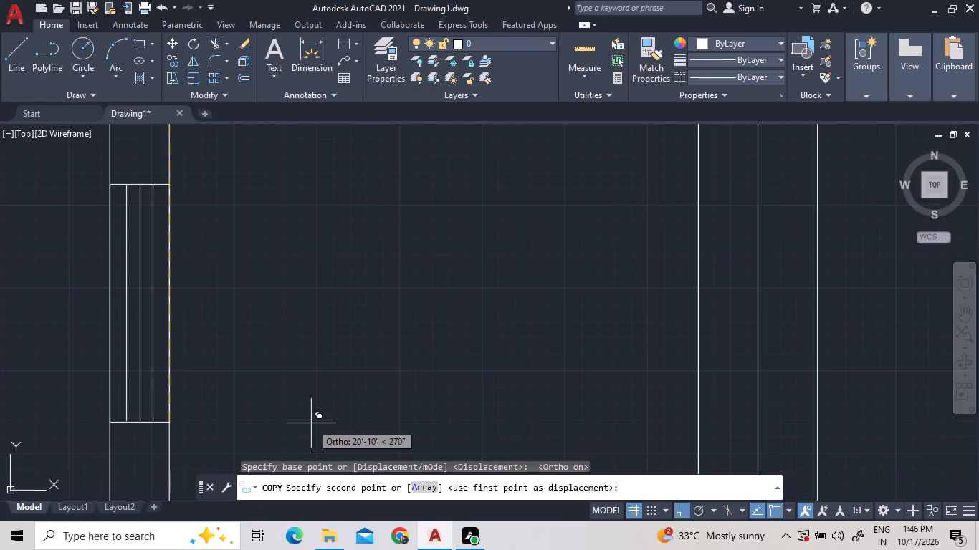
{"action": "double_click", "coordinate": [311, 423]}
Place another copy of the window about 15'-9" west, in the upper west room's outer wall, and end the copying.
{"action": "scroll", "coordinate": [319, 419], "scroll_direction": "down", "scroll_amount": 6}
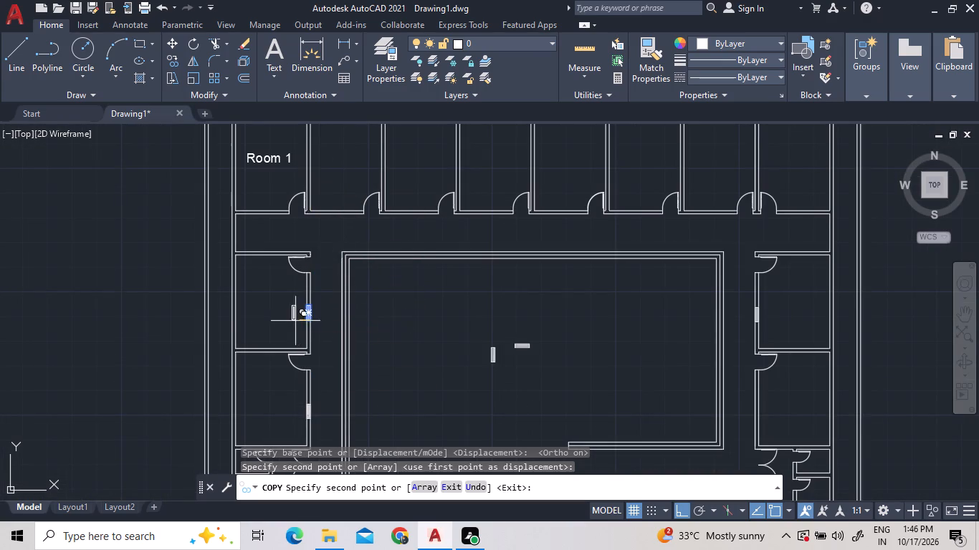
{"action": "scroll", "coordinate": [228, 314], "scroll_direction": "up", "scroll_amount": 7}
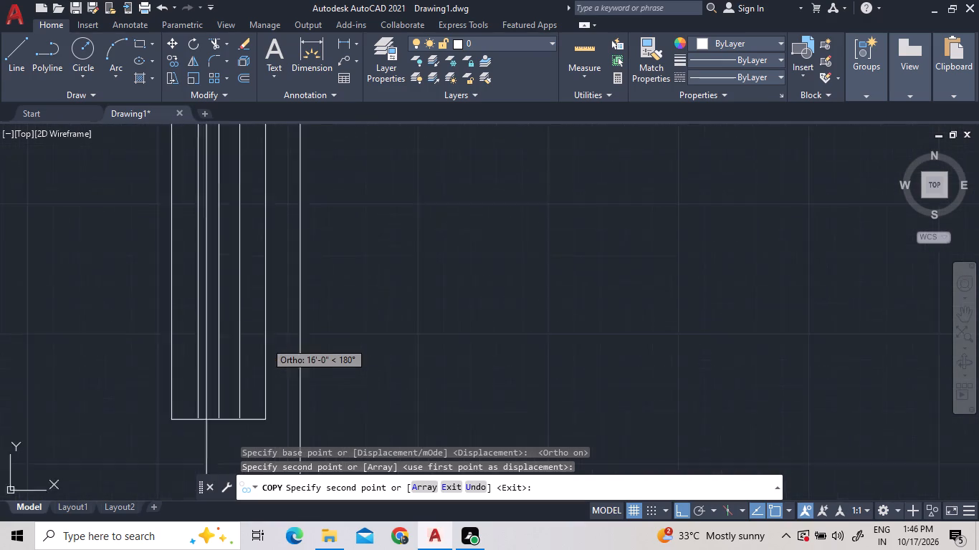
{"action": "scroll", "coordinate": [265, 342], "scroll_direction": "up", "scroll_amount": 1}
{"action": "scroll", "coordinate": [265, 342], "scroll_direction": "down", "scroll_amount": 3}
{"action": "scroll", "coordinate": [270, 365], "scroll_direction": "up", "scroll_amount": 4}
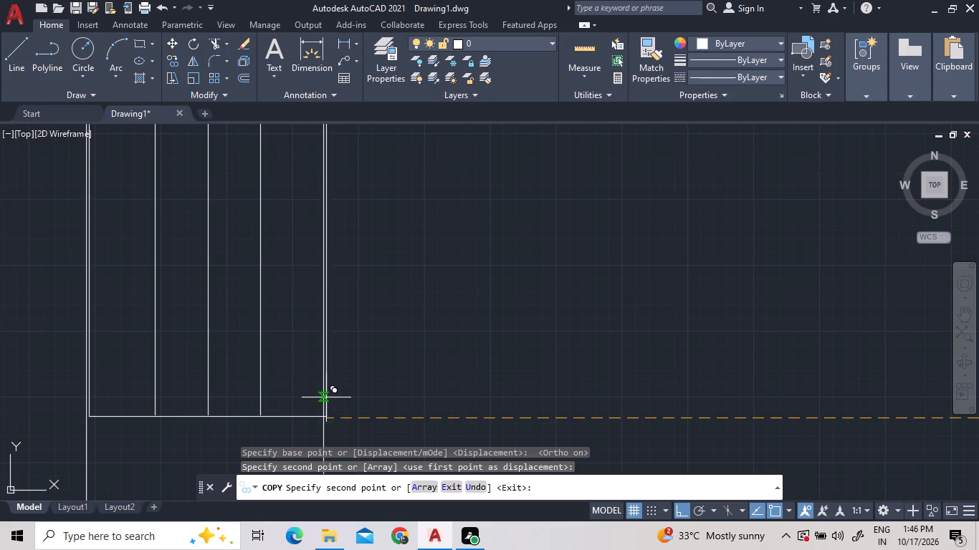
{"action": "scroll", "coordinate": [324, 397], "scroll_direction": "up", "scroll_amount": 3}
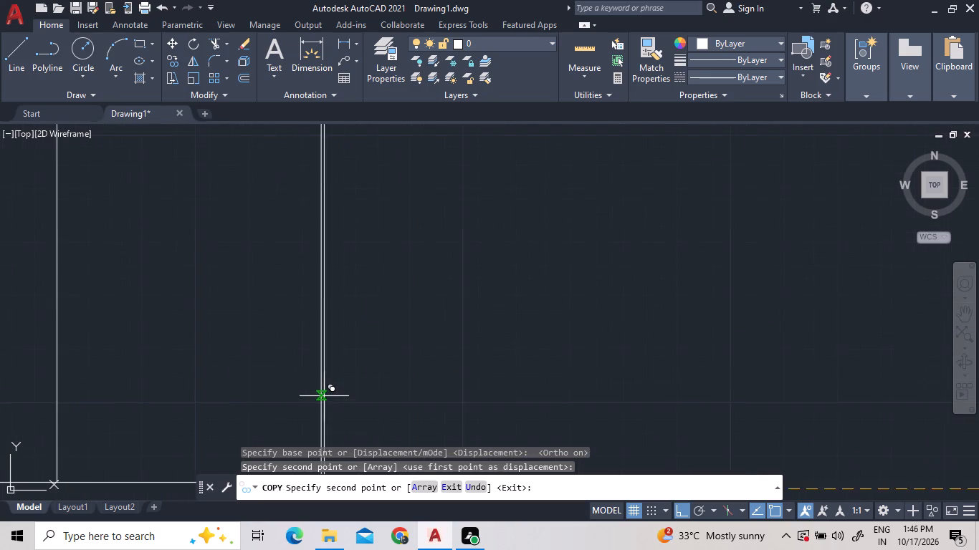
{"action": "scroll", "coordinate": [324, 396], "scroll_direction": "up", "scroll_amount": 3}
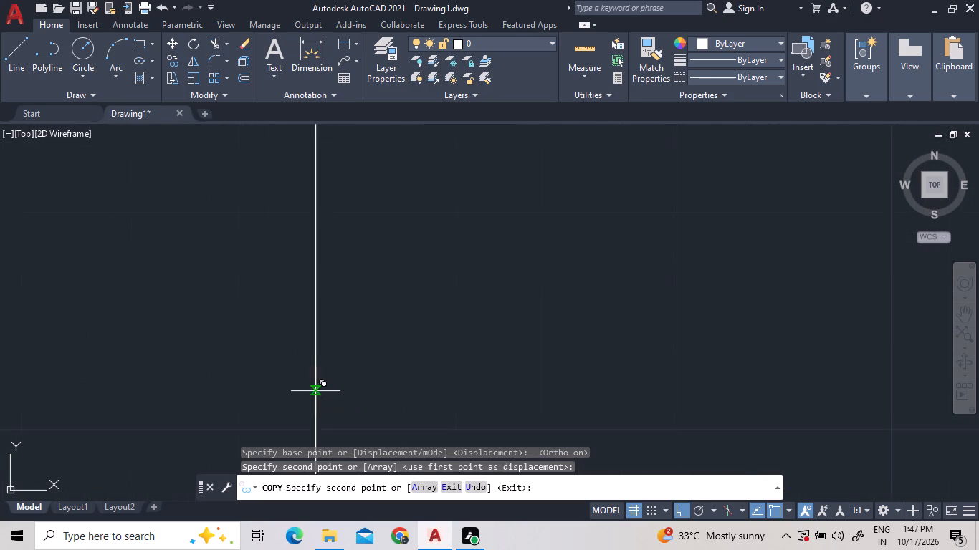
{"action": "scroll", "coordinate": [315, 391], "scroll_direction": "up", "scroll_amount": 12}
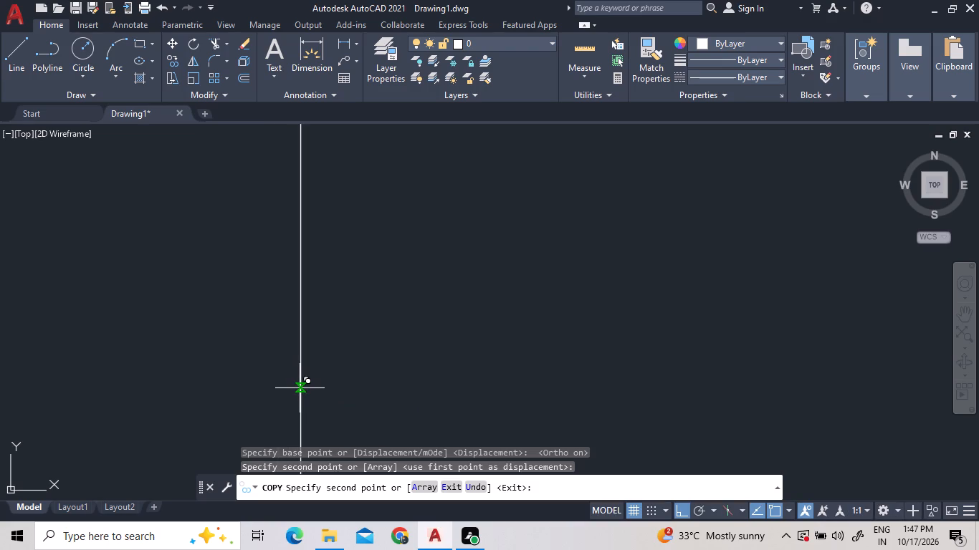
{"action": "left_click", "coordinate": [300, 388]}
{"action": "scroll", "coordinate": [357, 354], "scroll_direction": "down", "scroll_amount": 3}
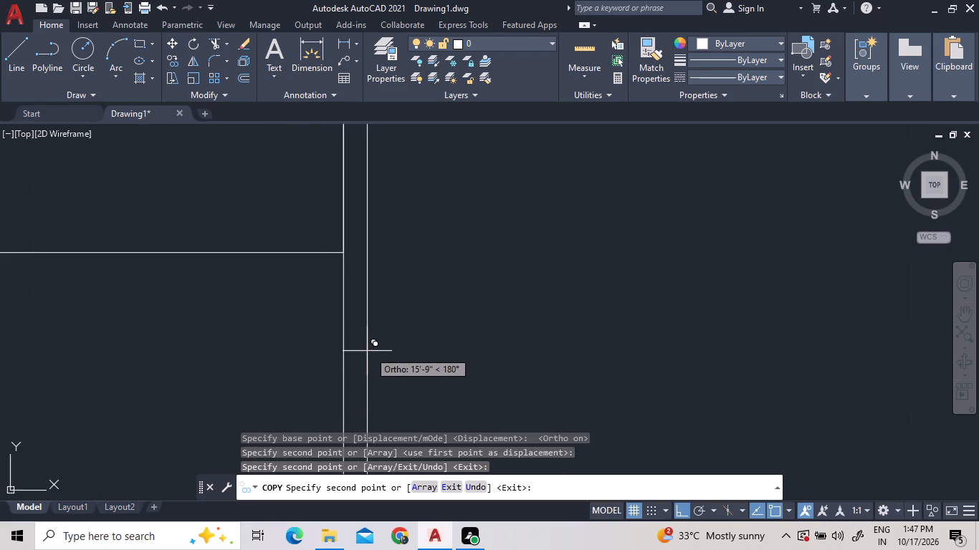
{"action": "scroll", "coordinate": [372, 349], "scroll_direction": "down", "scroll_amount": 11}
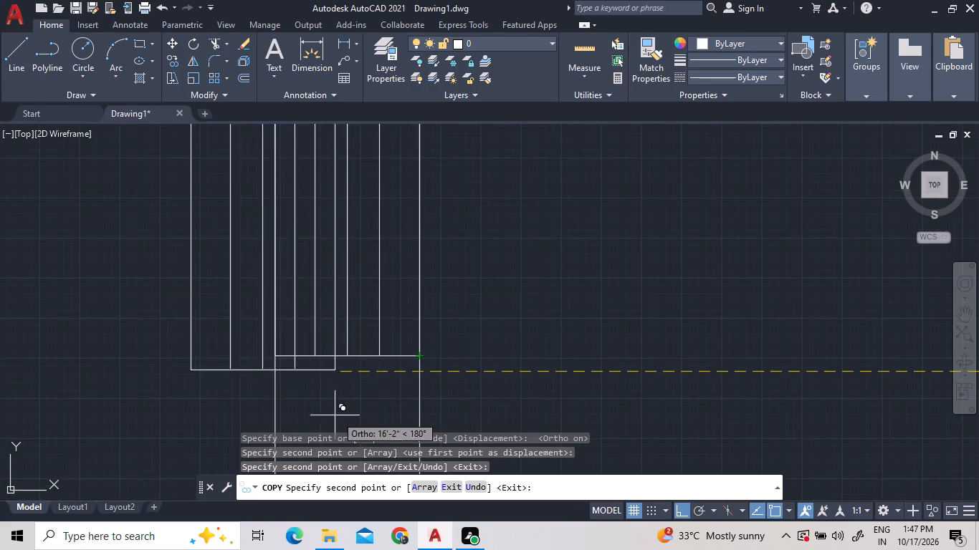
{"action": "scroll", "coordinate": [508, 368], "scroll_direction": "down", "scroll_amount": 3}
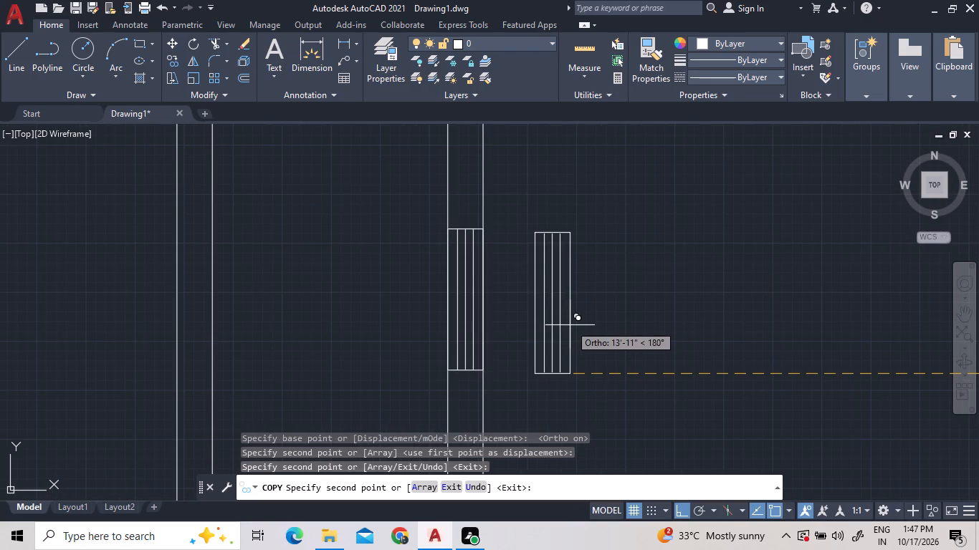
{"action": "key", "text": "Escape"}
{"action": "scroll", "coordinate": [493, 377], "scroll_direction": "up", "scroll_amount": 2}
{"action": "scroll", "coordinate": [419, 378], "scroll_direction": "up", "scroll_amount": 3}
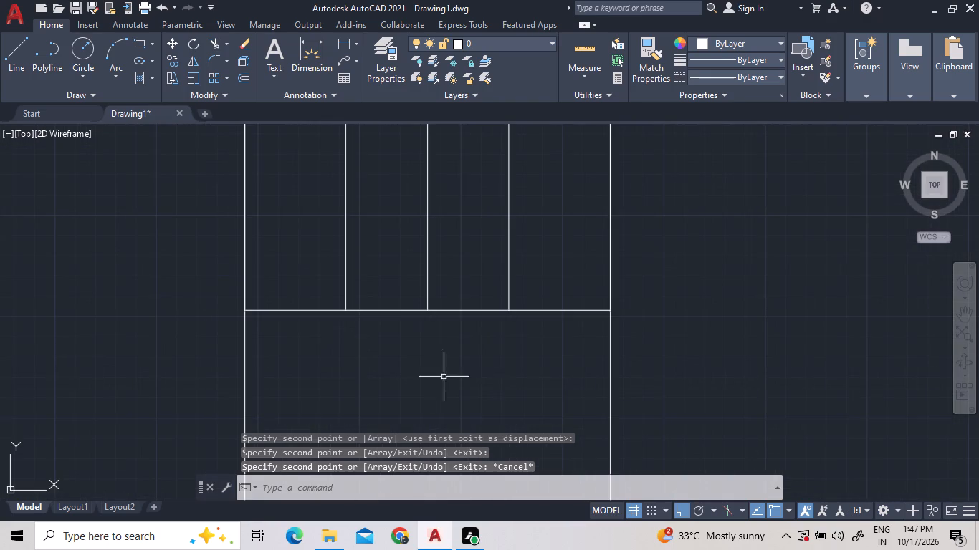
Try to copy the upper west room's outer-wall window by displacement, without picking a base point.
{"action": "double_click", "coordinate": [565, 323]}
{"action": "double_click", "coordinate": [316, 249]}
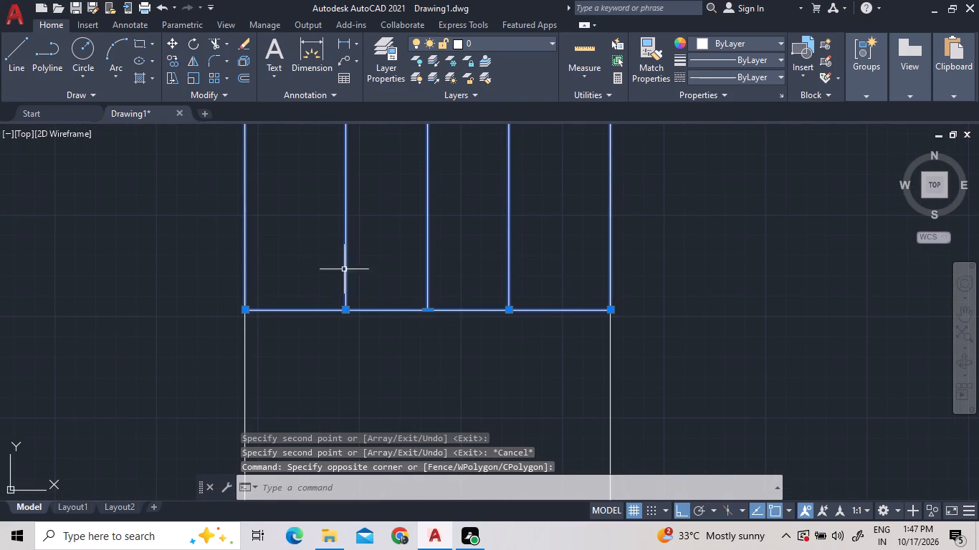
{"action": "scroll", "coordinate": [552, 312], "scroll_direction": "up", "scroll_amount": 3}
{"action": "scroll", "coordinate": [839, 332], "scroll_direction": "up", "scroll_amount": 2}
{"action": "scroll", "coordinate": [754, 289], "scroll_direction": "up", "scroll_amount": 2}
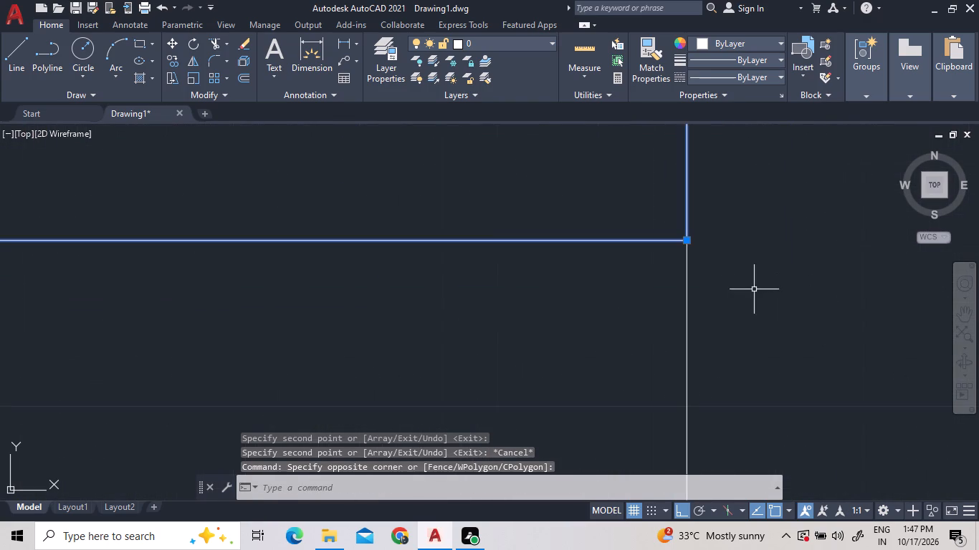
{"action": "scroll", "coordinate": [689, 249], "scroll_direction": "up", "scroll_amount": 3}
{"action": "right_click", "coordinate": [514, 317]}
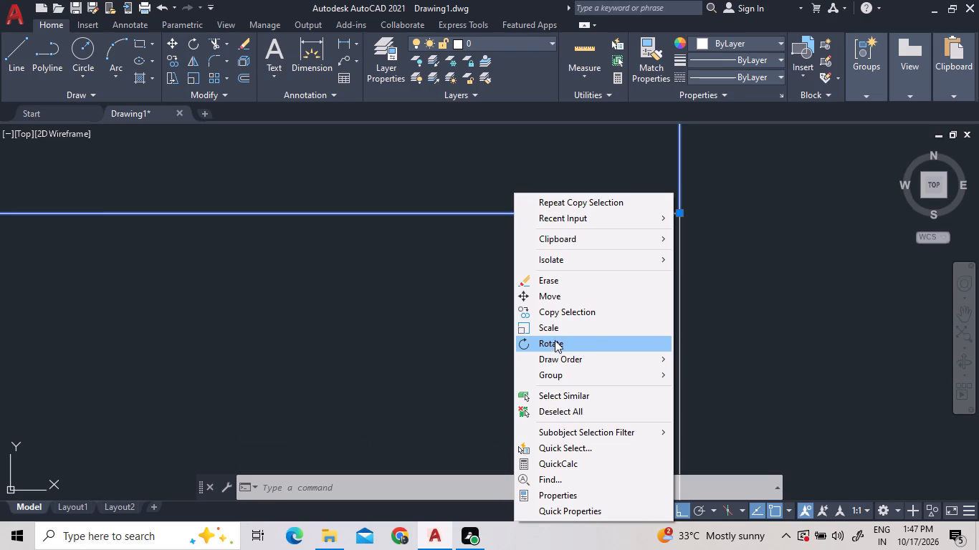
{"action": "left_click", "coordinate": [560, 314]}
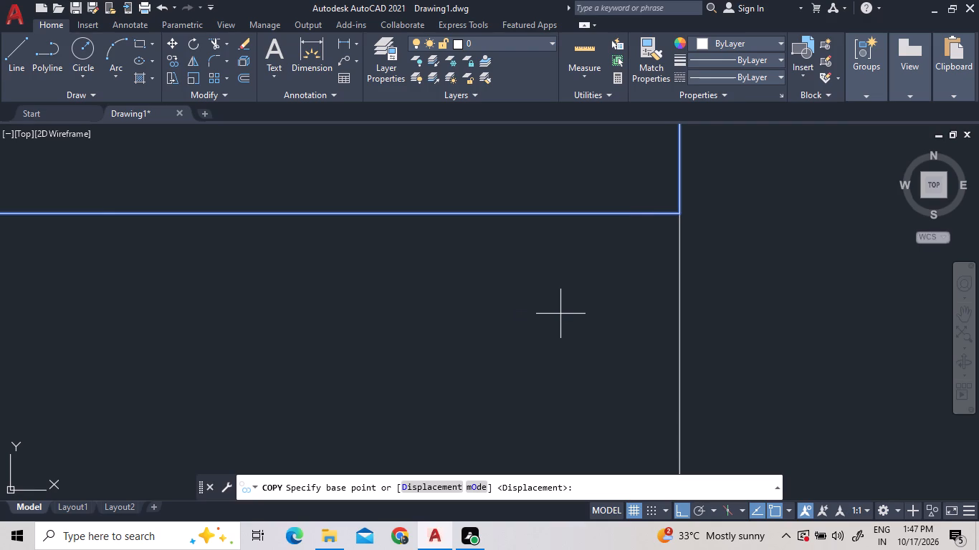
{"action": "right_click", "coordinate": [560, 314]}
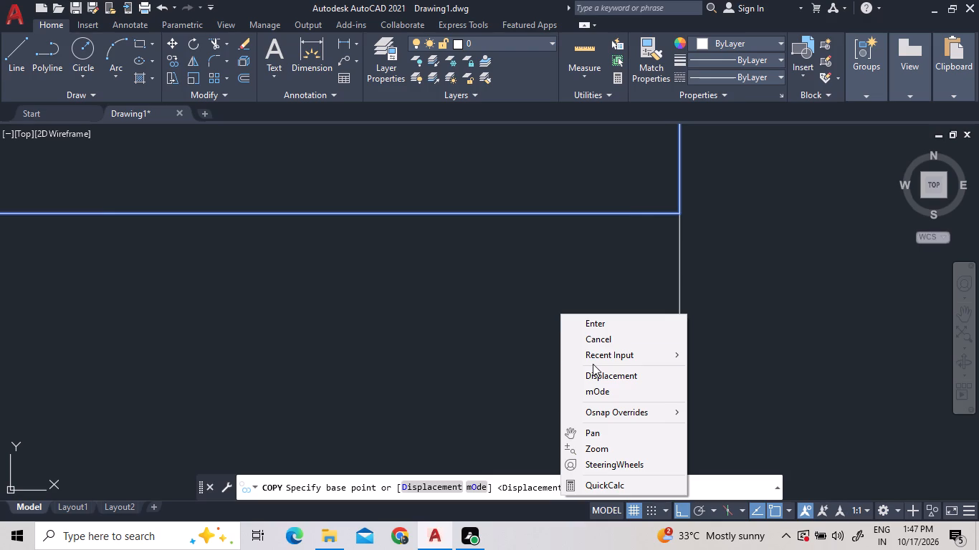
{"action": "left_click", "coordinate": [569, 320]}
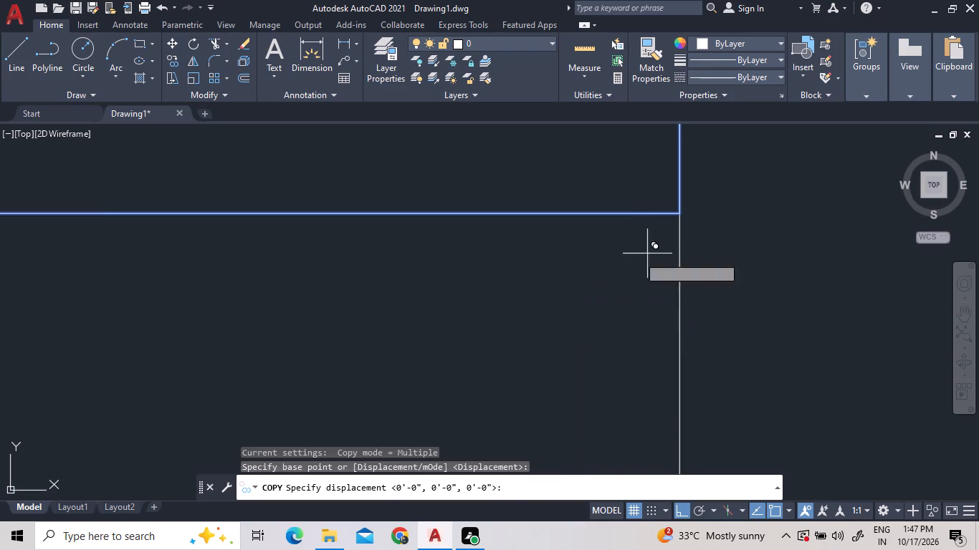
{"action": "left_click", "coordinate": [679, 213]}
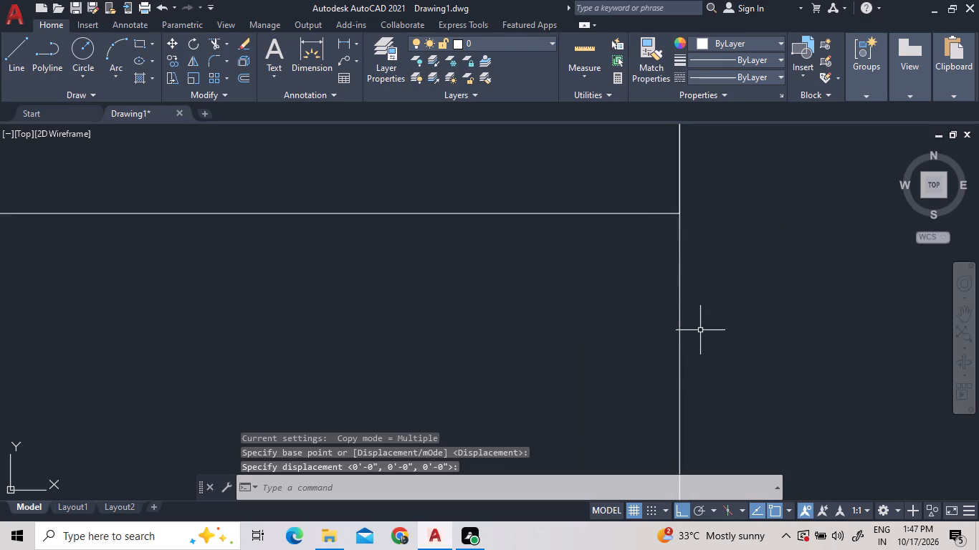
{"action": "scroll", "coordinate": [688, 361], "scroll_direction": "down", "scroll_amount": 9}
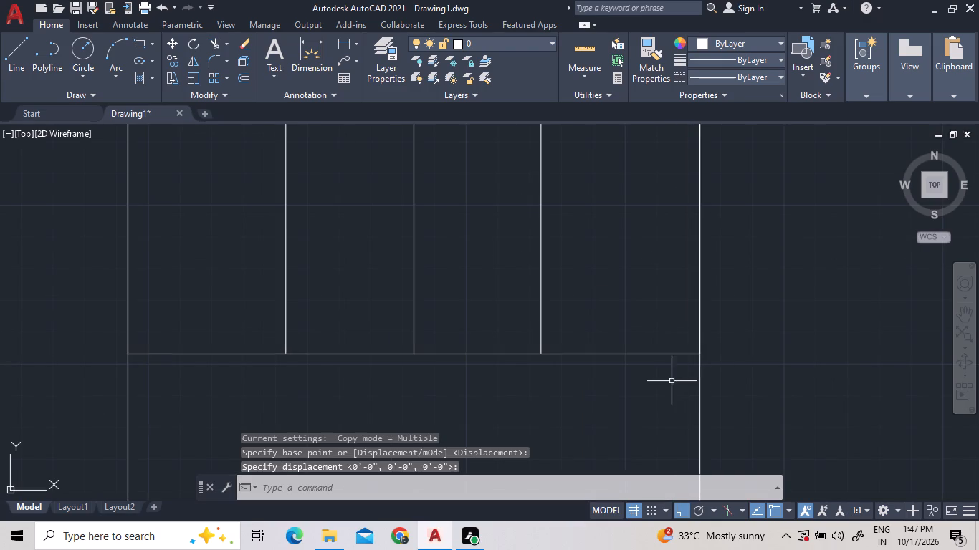
Copy the upper west room's outer-wall window from its bottom midpoint about 22'-10" down into the lower west room's outer wall.
{"action": "left_click", "coordinate": [664, 381]}
{"action": "left_click", "coordinate": [180, 273]}
{"action": "right_click", "coordinate": [183, 273]}
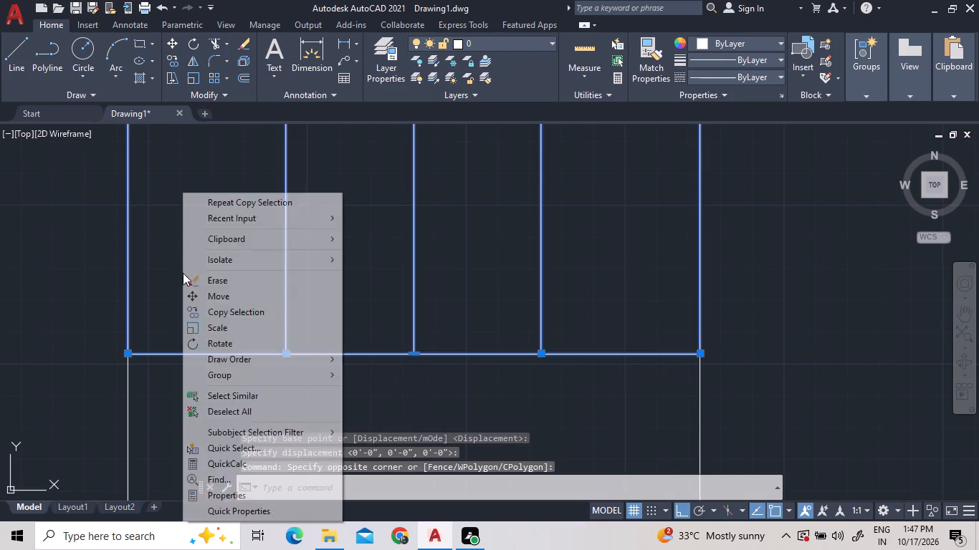
{"action": "left_click", "coordinate": [305, 308]}
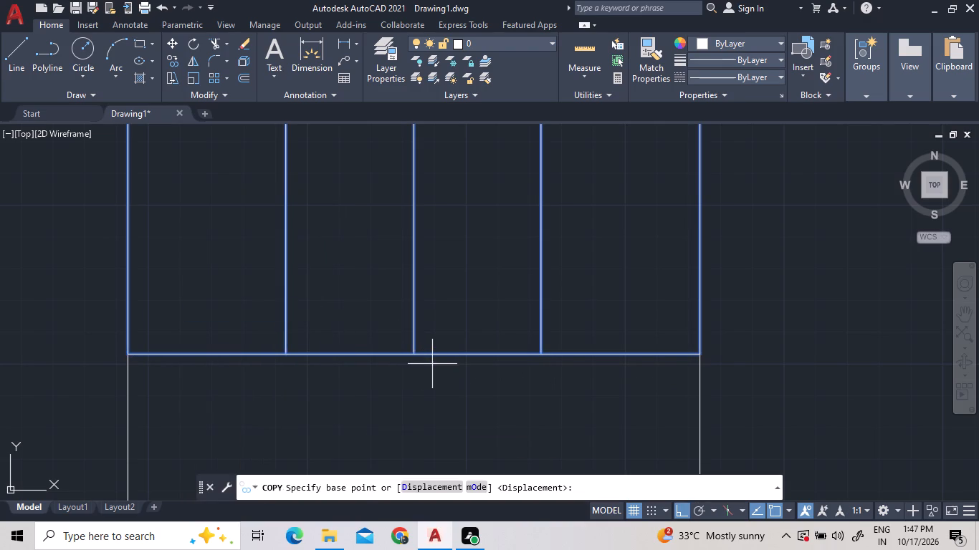
{"action": "left_click", "coordinate": [412, 354]}
{"action": "scroll", "coordinate": [426, 395], "scroll_direction": "down", "scroll_amount": 6}
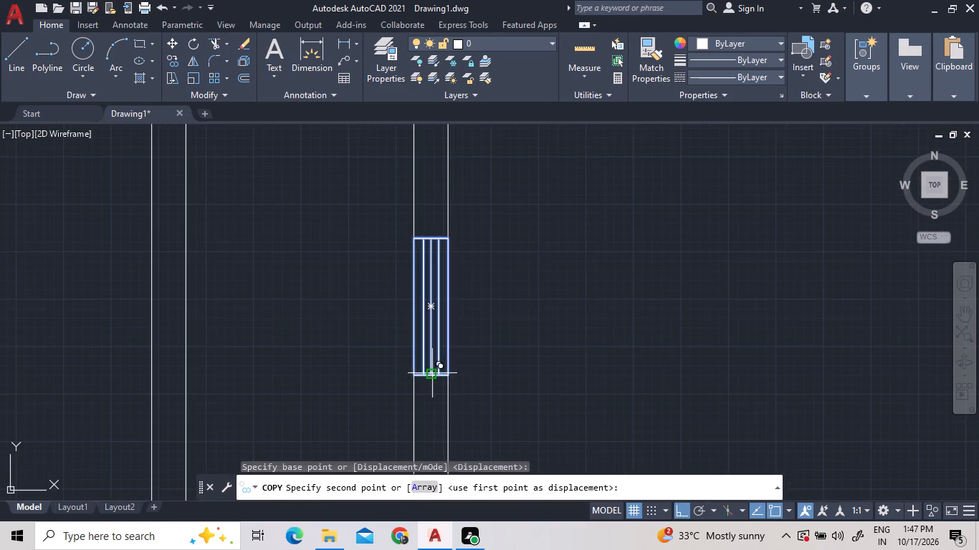
{"action": "scroll", "coordinate": [432, 373], "scroll_direction": "down", "scroll_amount": 3}
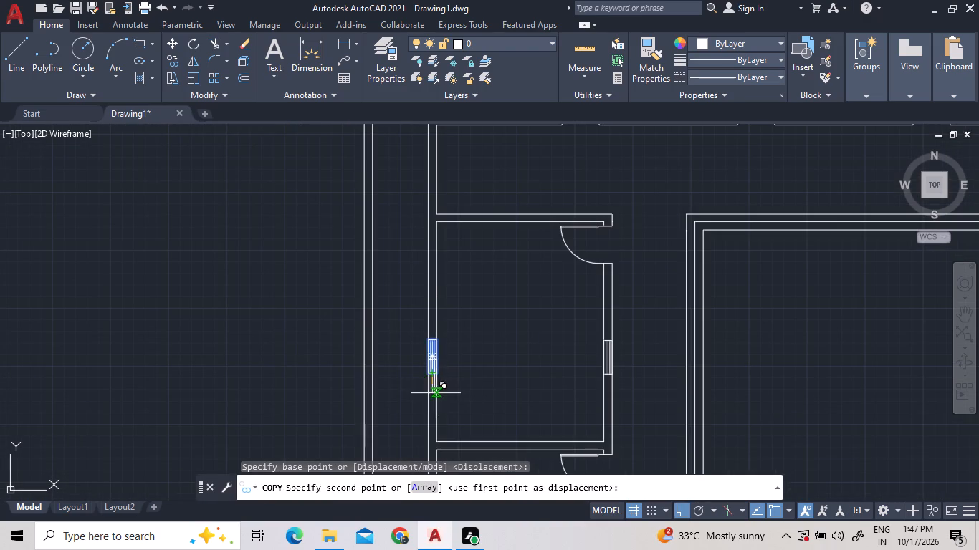
{"action": "scroll", "coordinate": [436, 393], "scroll_direction": "down", "scroll_amount": 3}
{"action": "scroll", "coordinate": [441, 457], "scroll_direction": "up", "scroll_amount": 6}
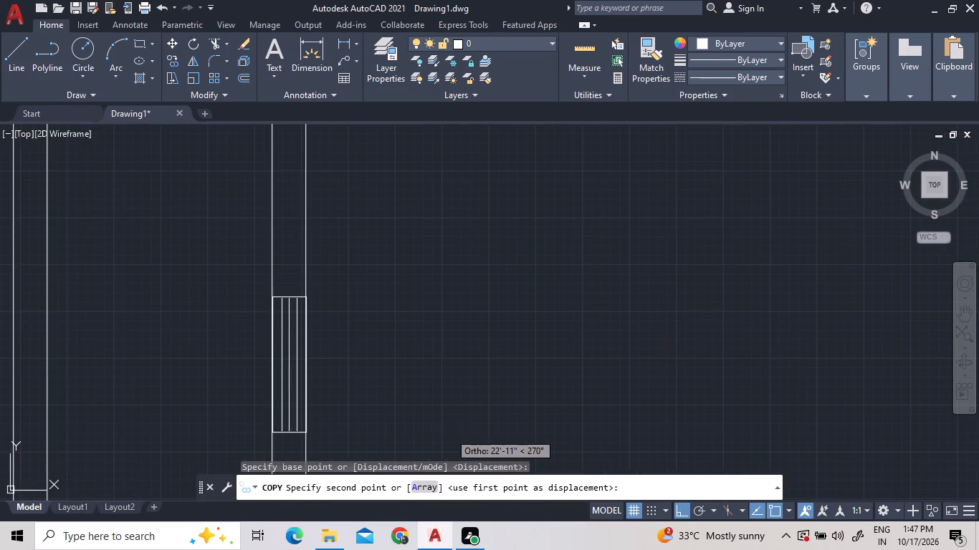
{"action": "scroll", "coordinate": [449, 433], "scroll_direction": "up", "scroll_amount": 2}
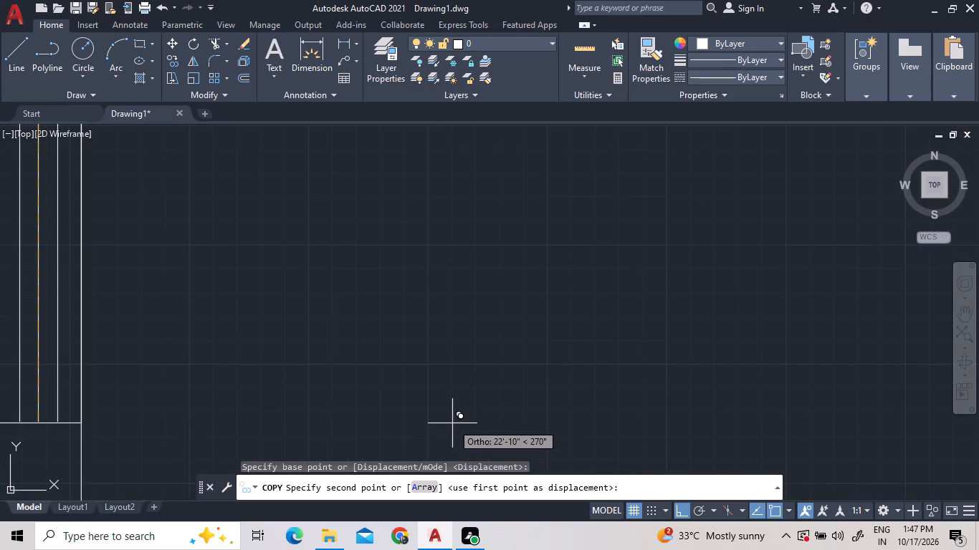
{"action": "left_click", "coordinate": [452, 423]}
Place another copy of the window about 33'-7" up in Room 1's outer west wall, and end the copying.
{"action": "scroll", "coordinate": [457, 421], "scroll_direction": "down", "scroll_amount": 7}
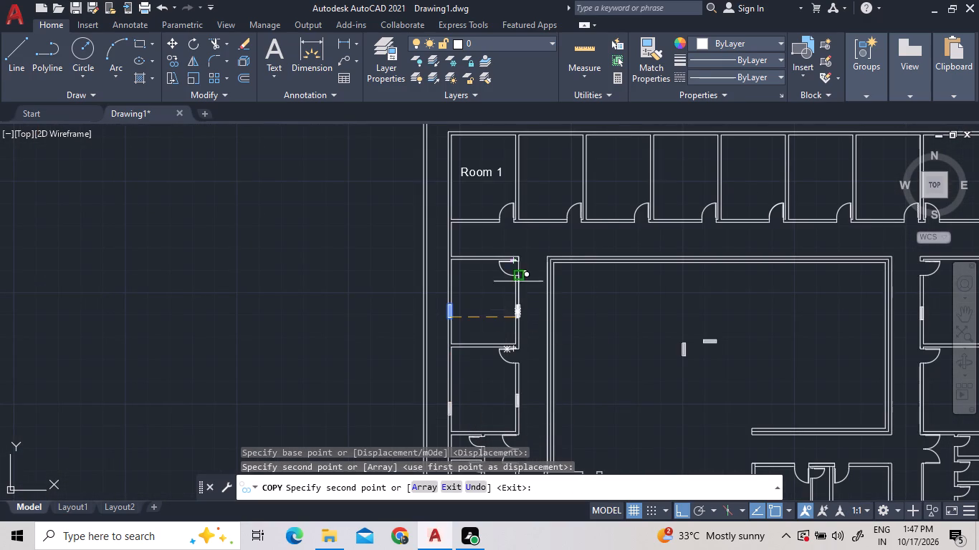
{"action": "scroll", "coordinate": [475, 204], "scroll_direction": "up", "scroll_amount": 3}
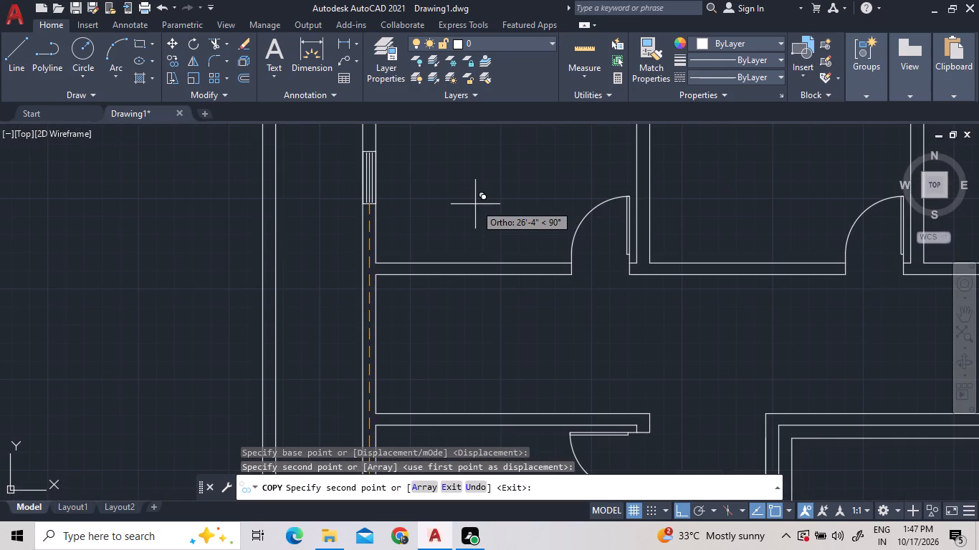
{"action": "scroll", "coordinate": [479, 231], "scroll_direction": "down", "scroll_amount": 2}
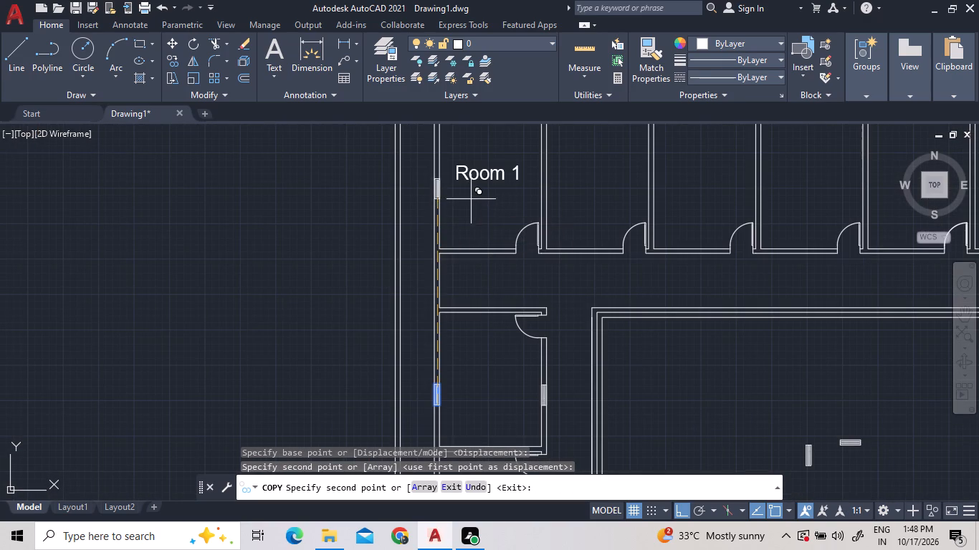
{"action": "scroll", "coordinate": [475, 183], "scroll_direction": "up", "scroll_amount": 3}
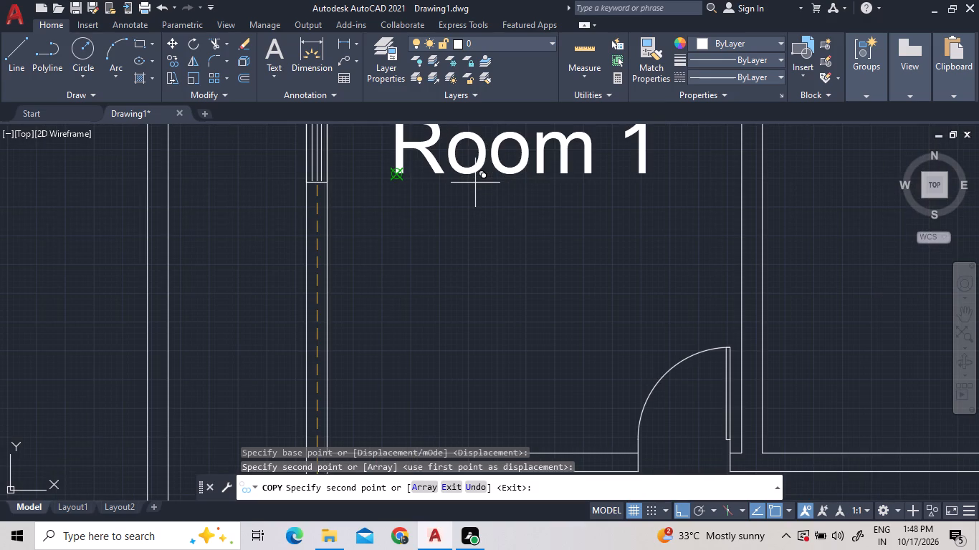
{"action": "left_click", "coordinate": [474, 191]}
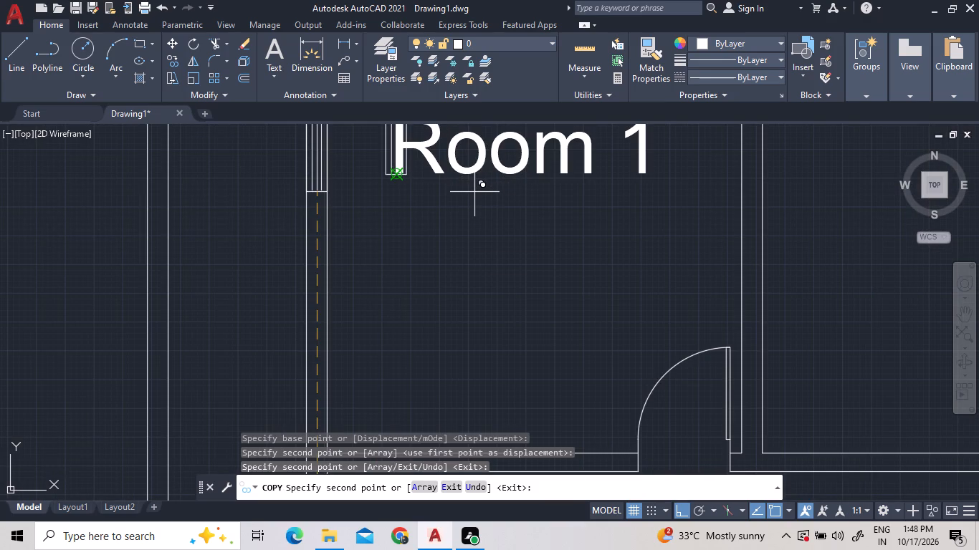
{"action": "scroll", "coordinate": [384, 287], "scroll_direction": "down", "scroll_amount": 2}
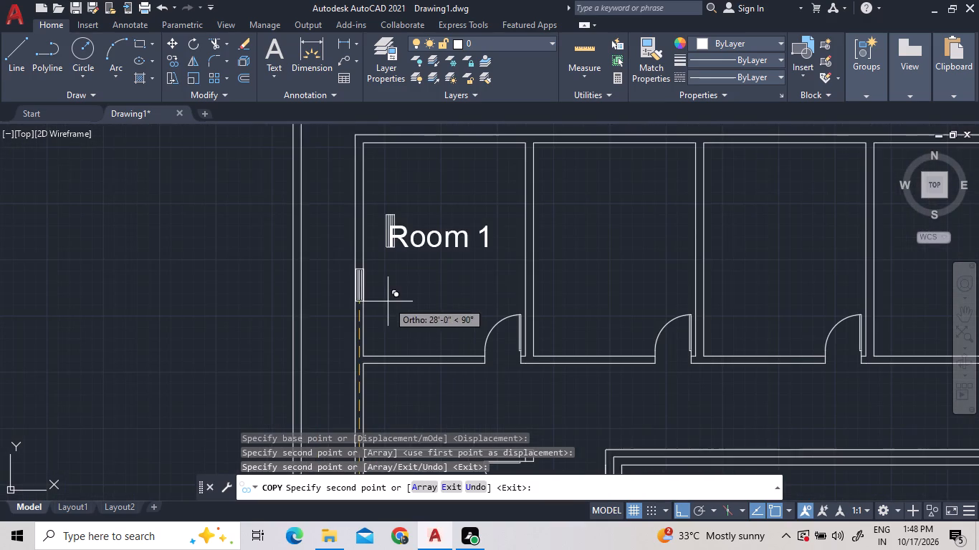
{"action": "scroll", "coordinate": [367, 241], "scroll_direction": "up", "scroll_amount": 5}
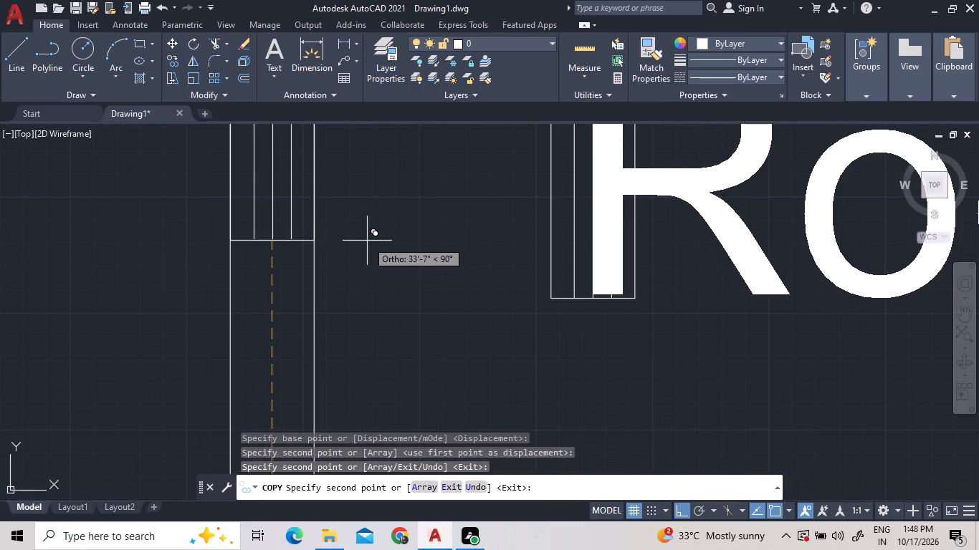
{"action": "left_click", "coordinate": [367, 241]}
{"action": "key", "text": "Escape"}
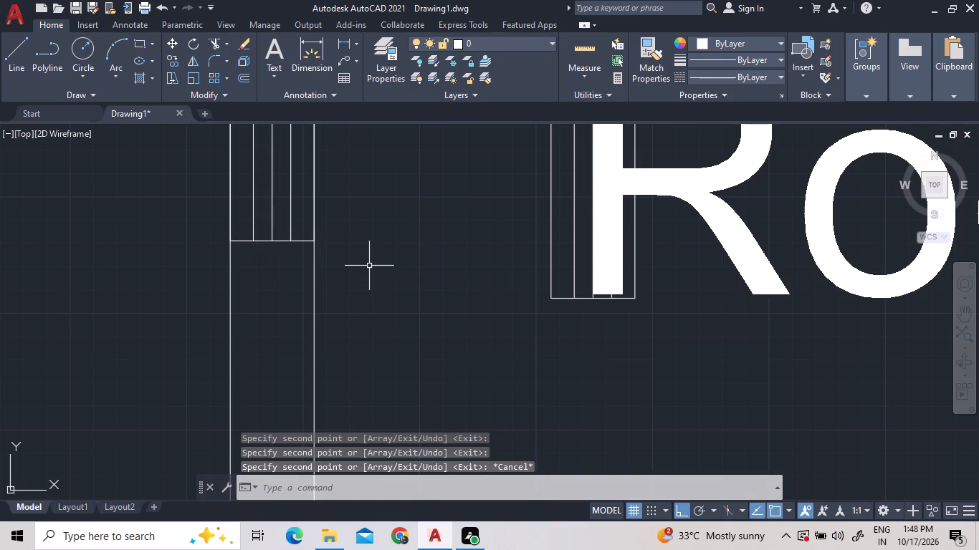
Erase the stray window copy overlapping the Room 1 label, keeping Ortho on.
{"action": "scroll", "coordinate": [596, 303], "scroll_direction": "up", "scroll_amount": 2}
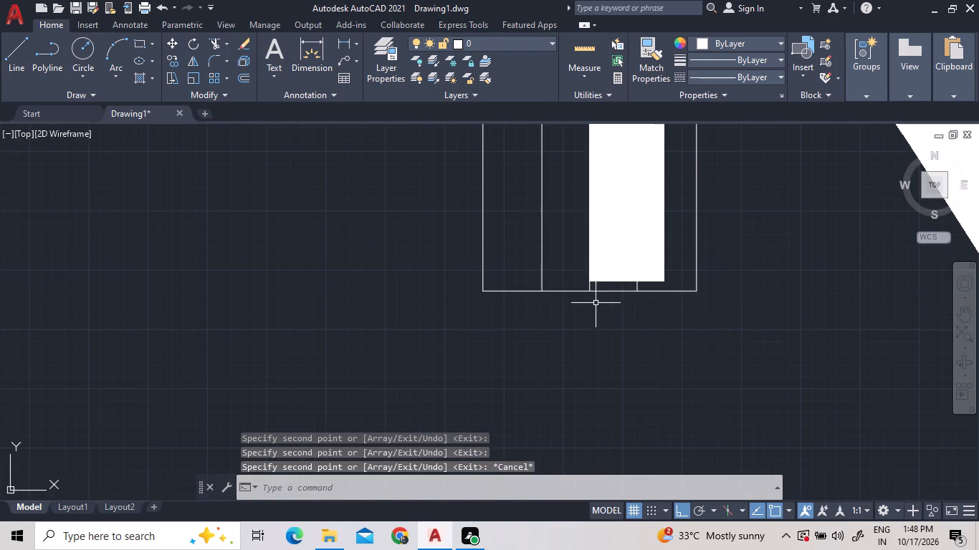
{"action": "left_click", "coordinate": [614, 301]}
{"action": "triple_click", "coordinate": [517, 289]}
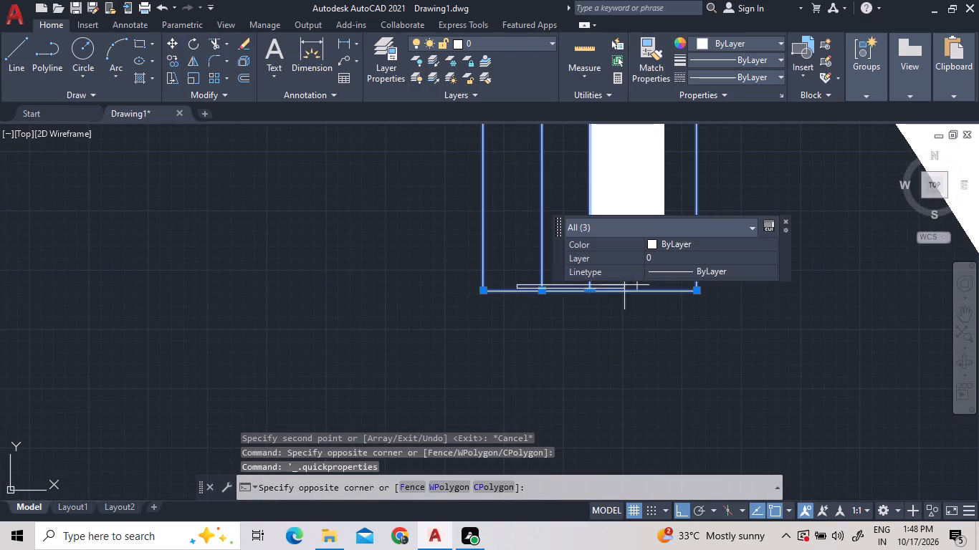
{"action": "triple_click", "coordinate": [639, 286]}
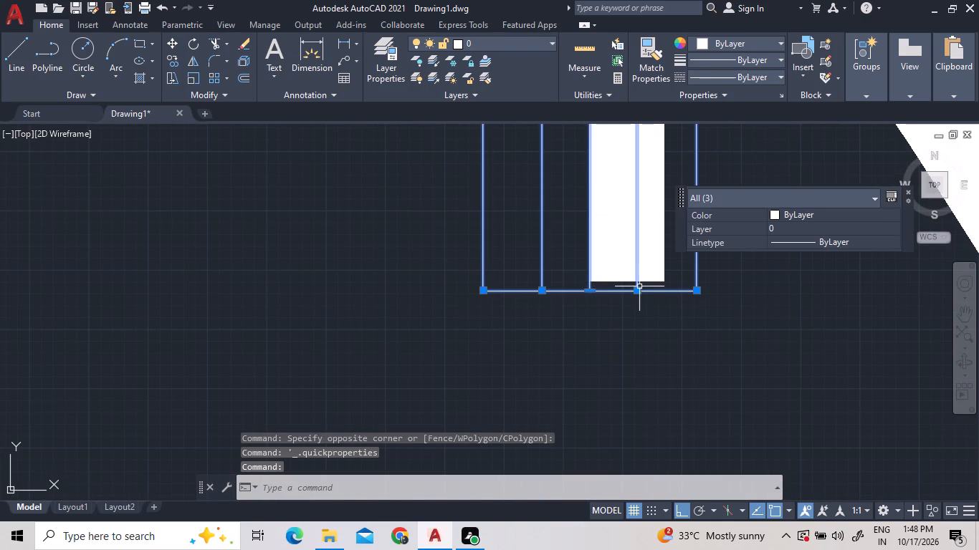
{"action": "key", "text": "F8"}
{"action": "key", "text": "F8"}
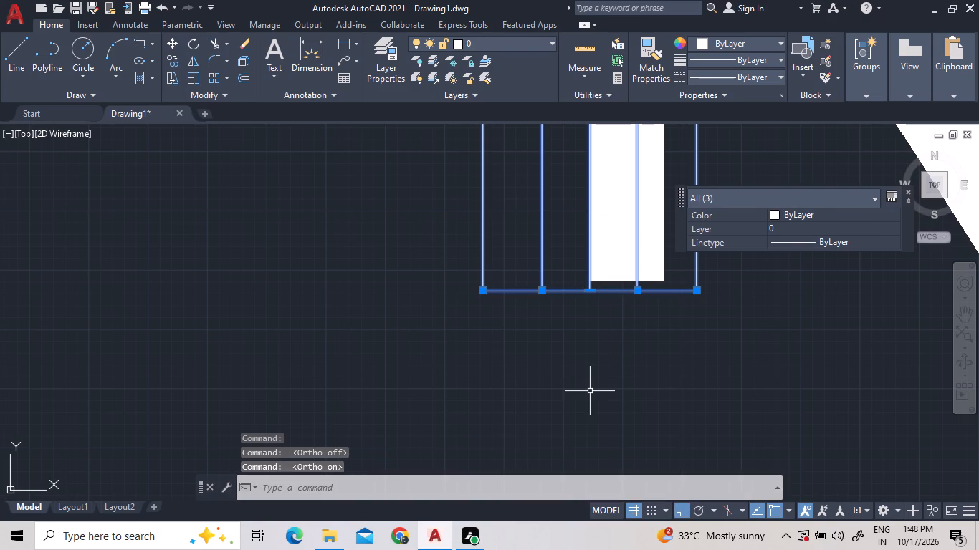
{"action": "key", "text": "F8"}
{"action": "key", "text": "F8"}
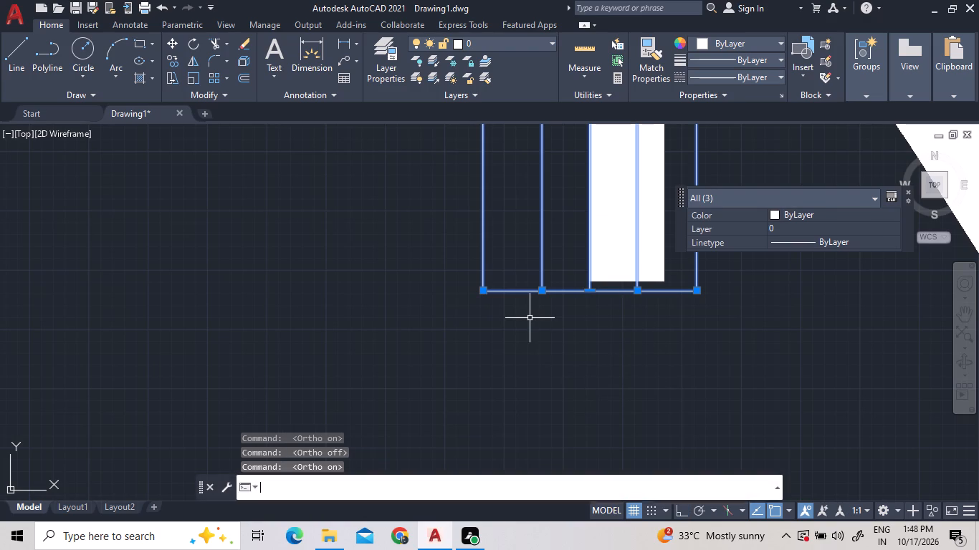
{"action": "right_click", "coordinate": [525, 306]}
{"action": "left_click", "coordinate": [564, 282]}
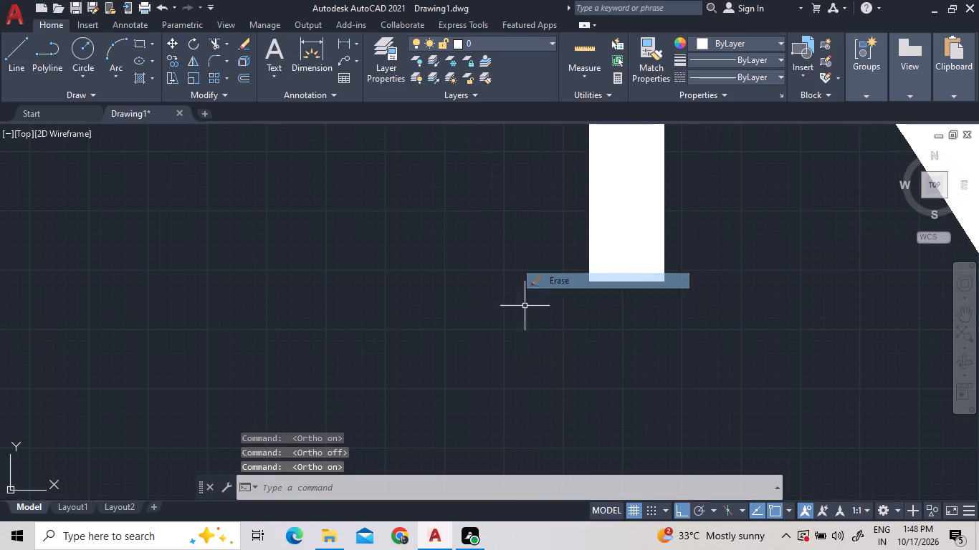
Look over the whole floor plan and its east rooms for the walls that still need windows.
{"action": "scroll", "coordinate": [583, 360], "scroll_direction": "down", "scroll_amount": 11}
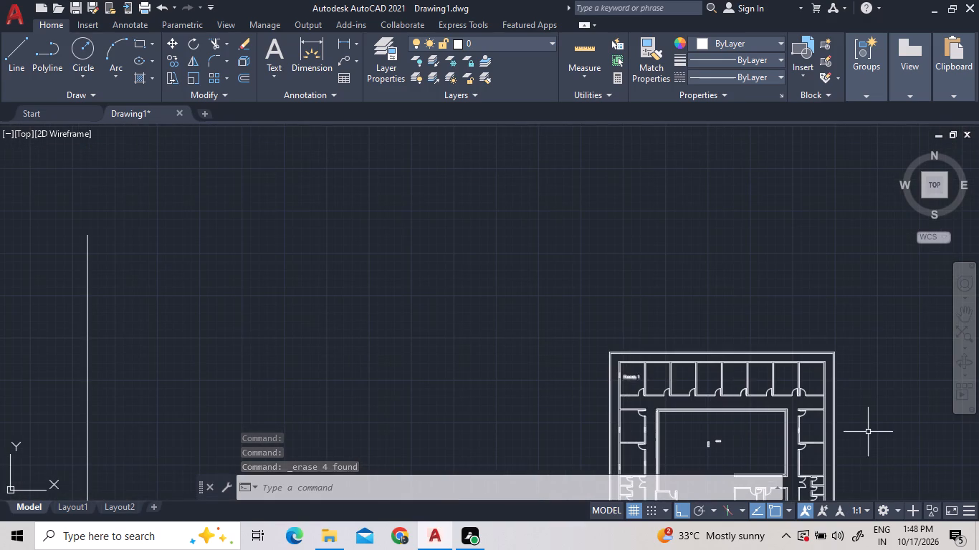
{"action": "scroll", "coordinate": [844, 438], "scroll_direction": "up", "scroll_amount": 2}
{"action": "scroll", "coordinate": [762, 415], "scroll_direction": "up", "scroll_amount": 3}
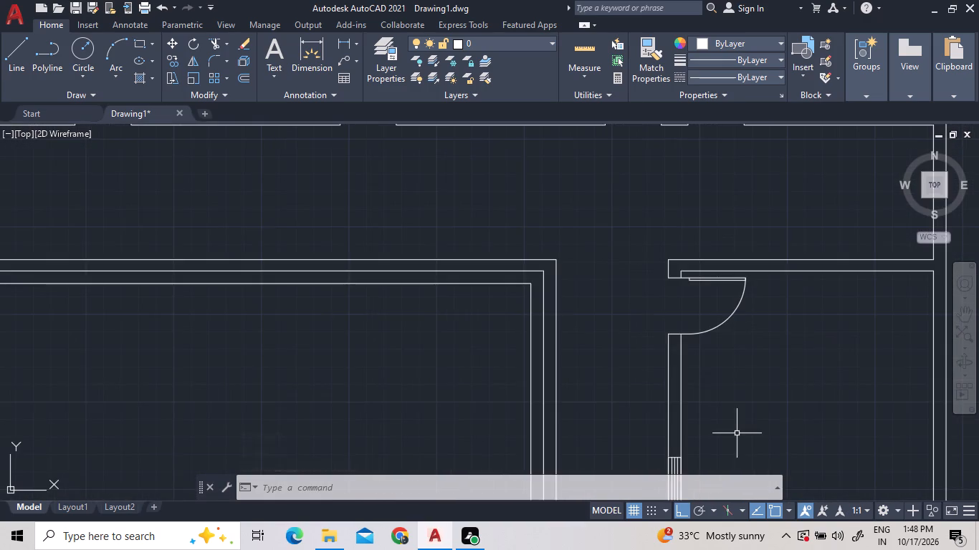
{"action": "scroll", "coordinate": [737, 433], "scroll_direction": "down", "scroll_amount": 8}
{"action": "scroll", "coordinate": [709, 448], "scroll_direction": "up", "scroll_amount": 1}
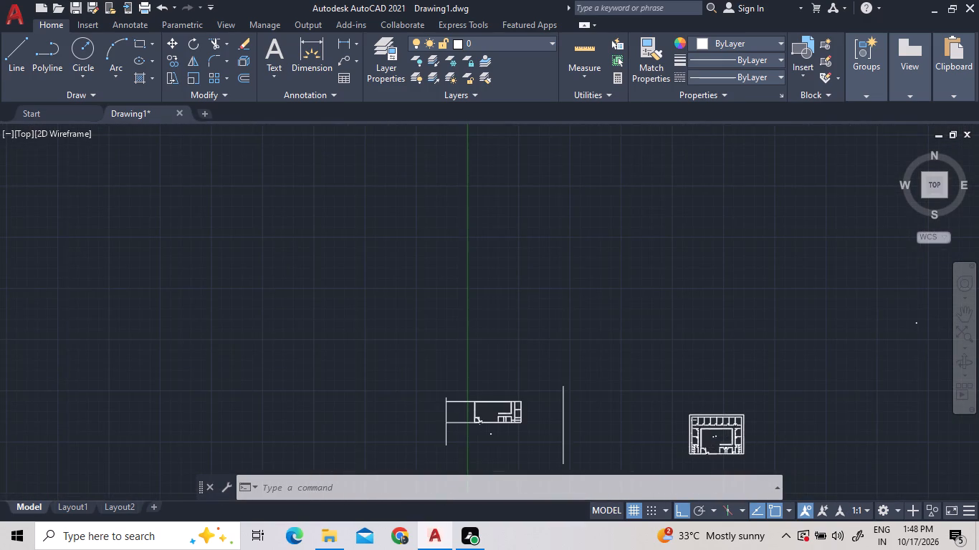
{"action": "scroll", "coordinate": [709, 448], "scroll_direction": "up", "scroll_amount": 4}
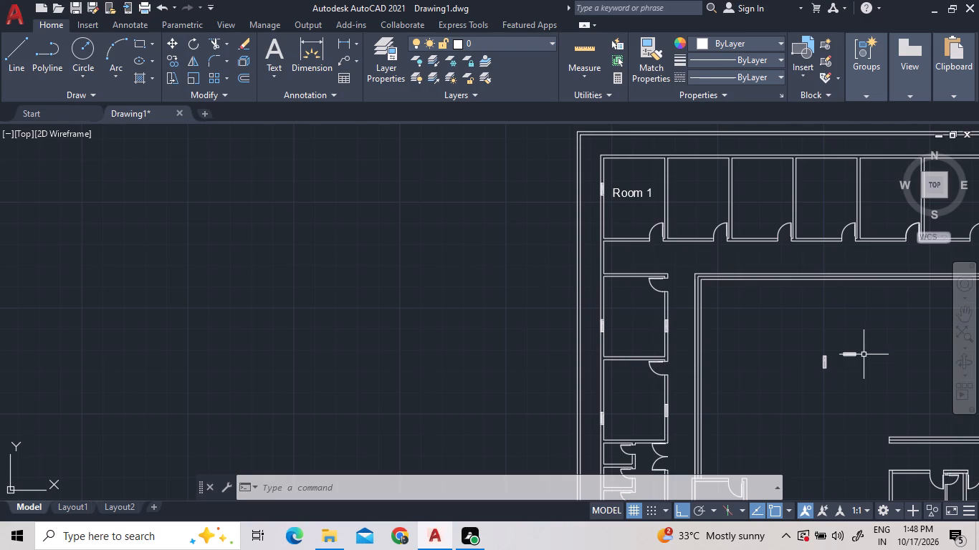
{"action": "scroll", "coordinate": [864, 354], "scroll_direction": "down", "scroll_amount": 1}
{"action": "middle_click_drag", "start_coordinate": [832, 335], "coordinate": [451, 284]}
{"action": "scroll", "coordinate": [590, 309], "scroll_direction": "up", "scroll_amount": 1}
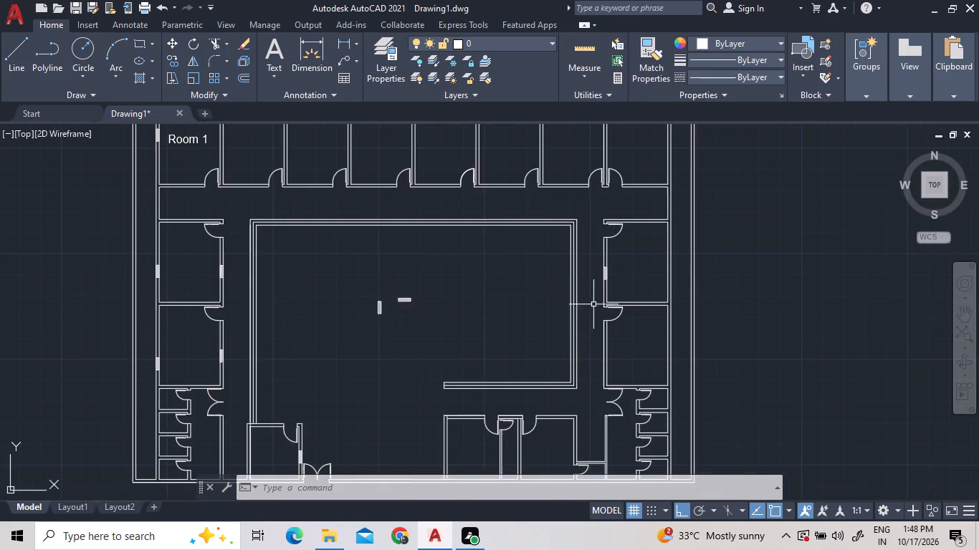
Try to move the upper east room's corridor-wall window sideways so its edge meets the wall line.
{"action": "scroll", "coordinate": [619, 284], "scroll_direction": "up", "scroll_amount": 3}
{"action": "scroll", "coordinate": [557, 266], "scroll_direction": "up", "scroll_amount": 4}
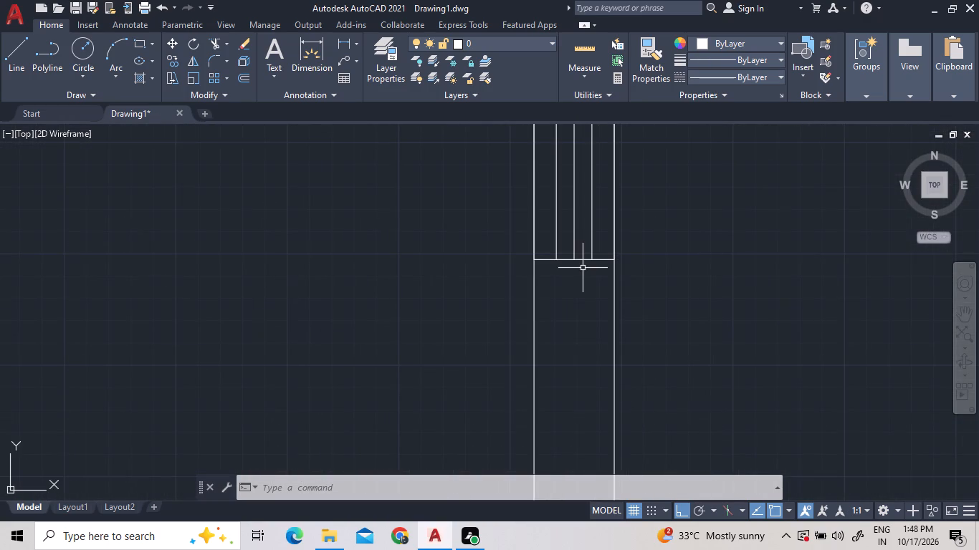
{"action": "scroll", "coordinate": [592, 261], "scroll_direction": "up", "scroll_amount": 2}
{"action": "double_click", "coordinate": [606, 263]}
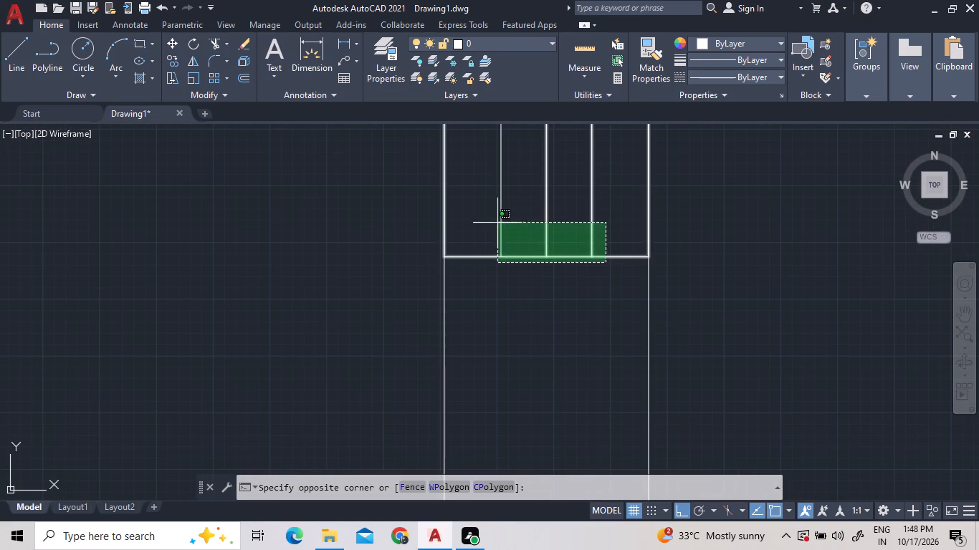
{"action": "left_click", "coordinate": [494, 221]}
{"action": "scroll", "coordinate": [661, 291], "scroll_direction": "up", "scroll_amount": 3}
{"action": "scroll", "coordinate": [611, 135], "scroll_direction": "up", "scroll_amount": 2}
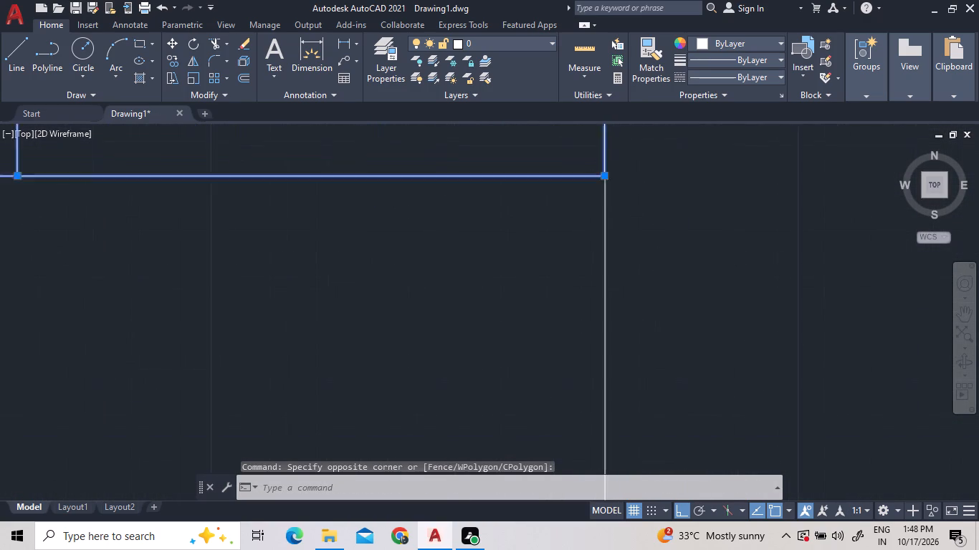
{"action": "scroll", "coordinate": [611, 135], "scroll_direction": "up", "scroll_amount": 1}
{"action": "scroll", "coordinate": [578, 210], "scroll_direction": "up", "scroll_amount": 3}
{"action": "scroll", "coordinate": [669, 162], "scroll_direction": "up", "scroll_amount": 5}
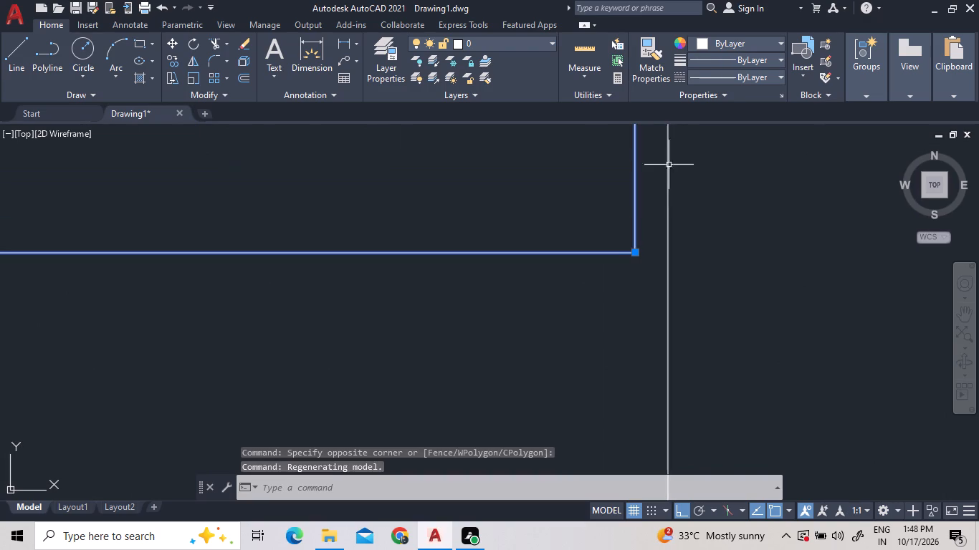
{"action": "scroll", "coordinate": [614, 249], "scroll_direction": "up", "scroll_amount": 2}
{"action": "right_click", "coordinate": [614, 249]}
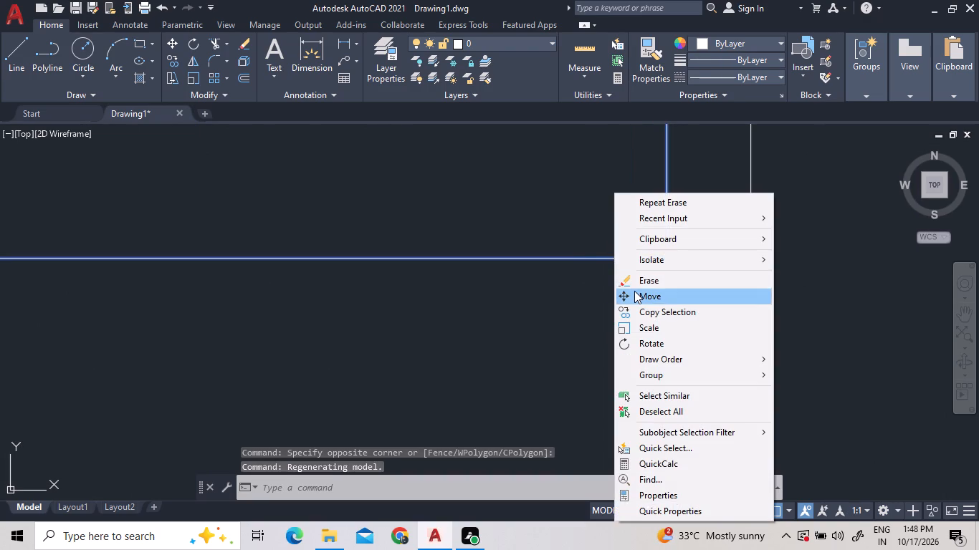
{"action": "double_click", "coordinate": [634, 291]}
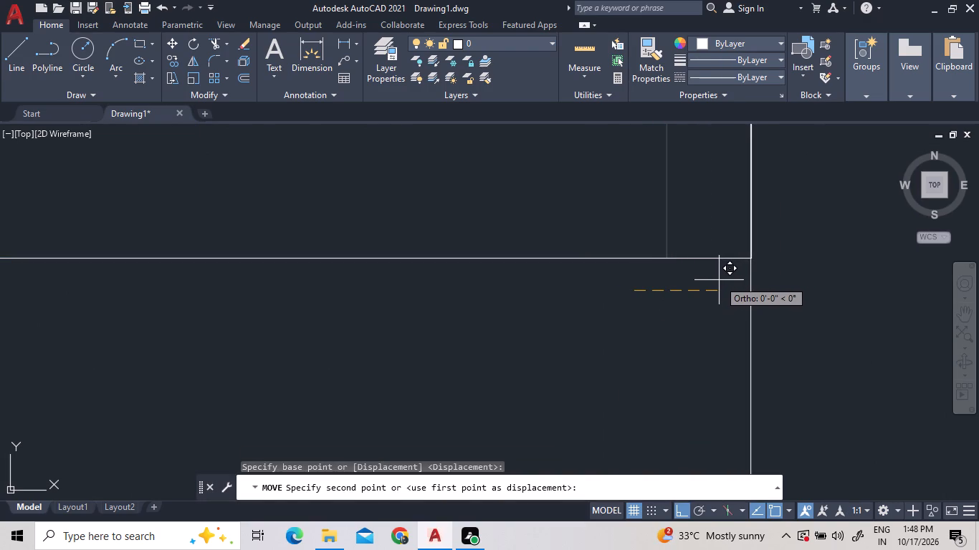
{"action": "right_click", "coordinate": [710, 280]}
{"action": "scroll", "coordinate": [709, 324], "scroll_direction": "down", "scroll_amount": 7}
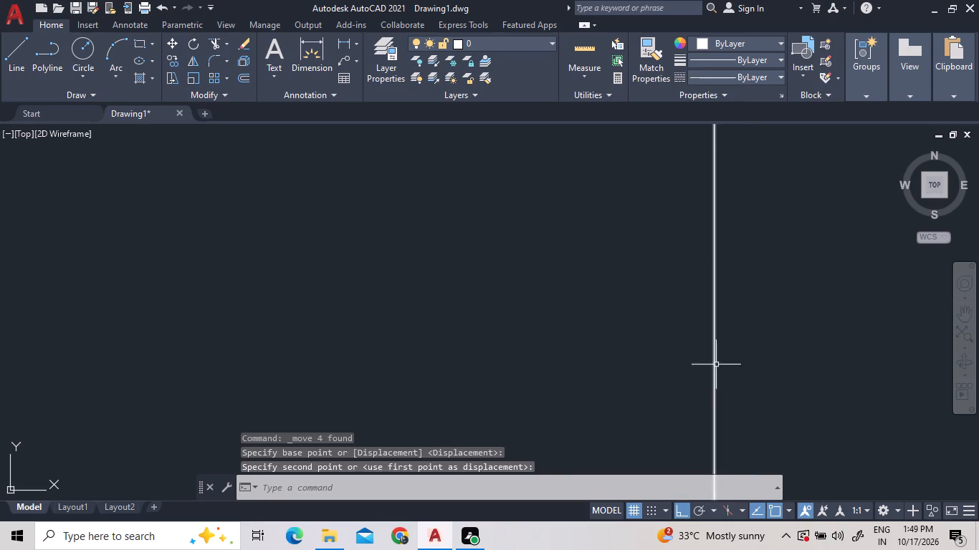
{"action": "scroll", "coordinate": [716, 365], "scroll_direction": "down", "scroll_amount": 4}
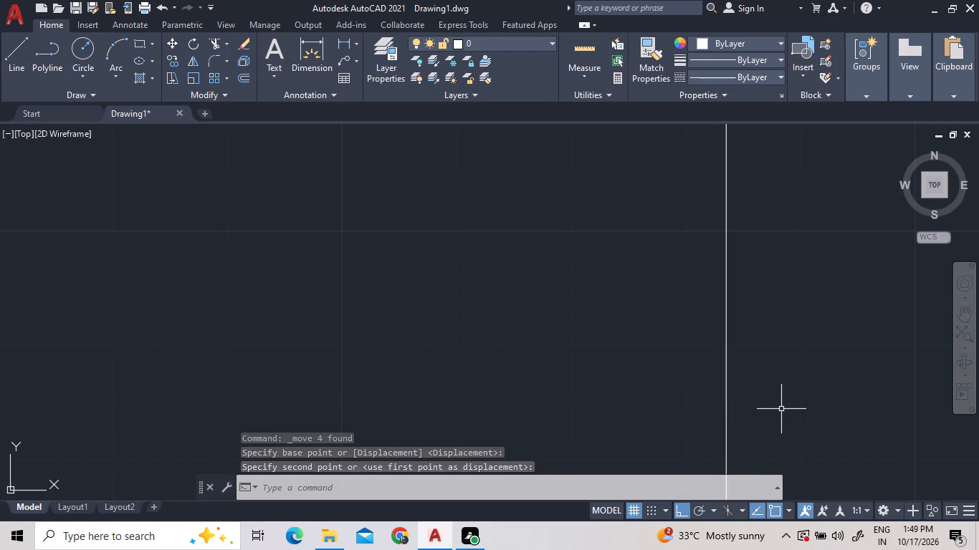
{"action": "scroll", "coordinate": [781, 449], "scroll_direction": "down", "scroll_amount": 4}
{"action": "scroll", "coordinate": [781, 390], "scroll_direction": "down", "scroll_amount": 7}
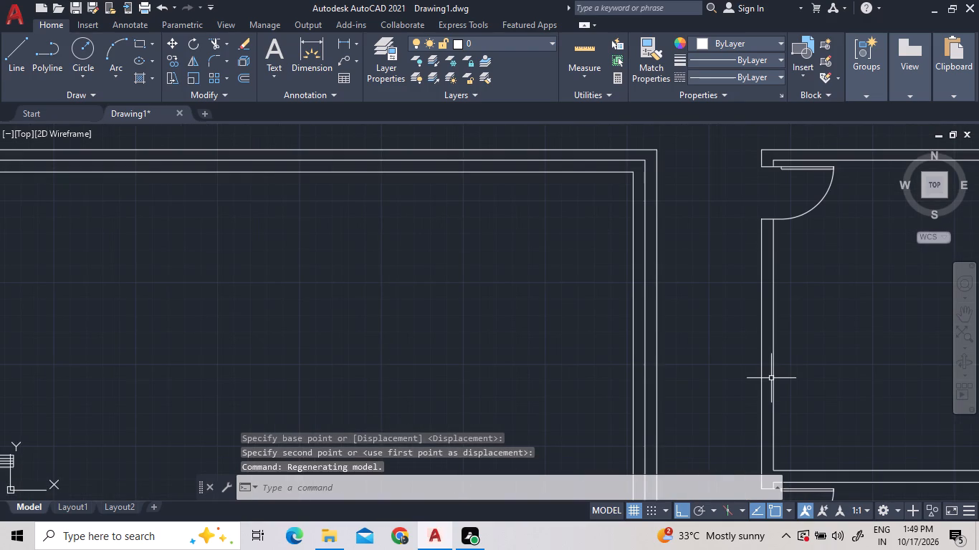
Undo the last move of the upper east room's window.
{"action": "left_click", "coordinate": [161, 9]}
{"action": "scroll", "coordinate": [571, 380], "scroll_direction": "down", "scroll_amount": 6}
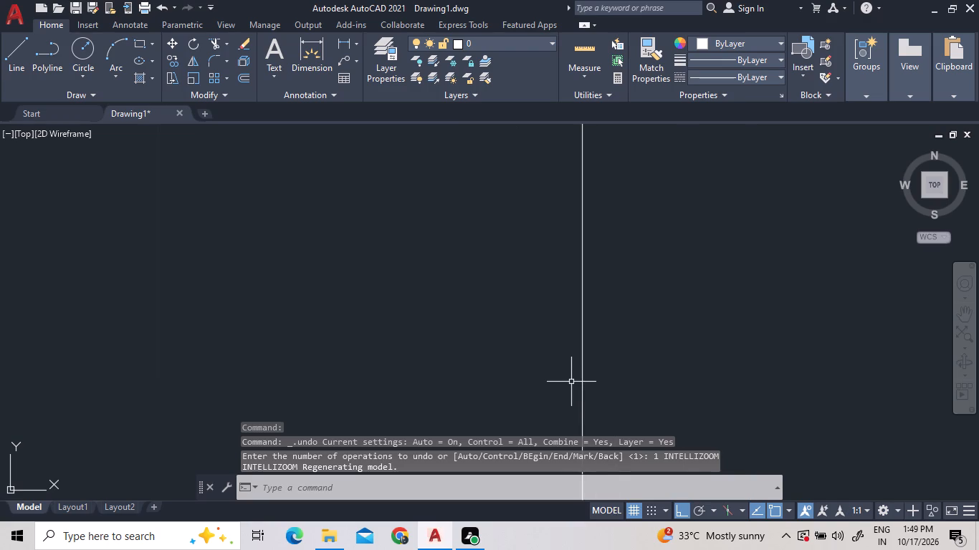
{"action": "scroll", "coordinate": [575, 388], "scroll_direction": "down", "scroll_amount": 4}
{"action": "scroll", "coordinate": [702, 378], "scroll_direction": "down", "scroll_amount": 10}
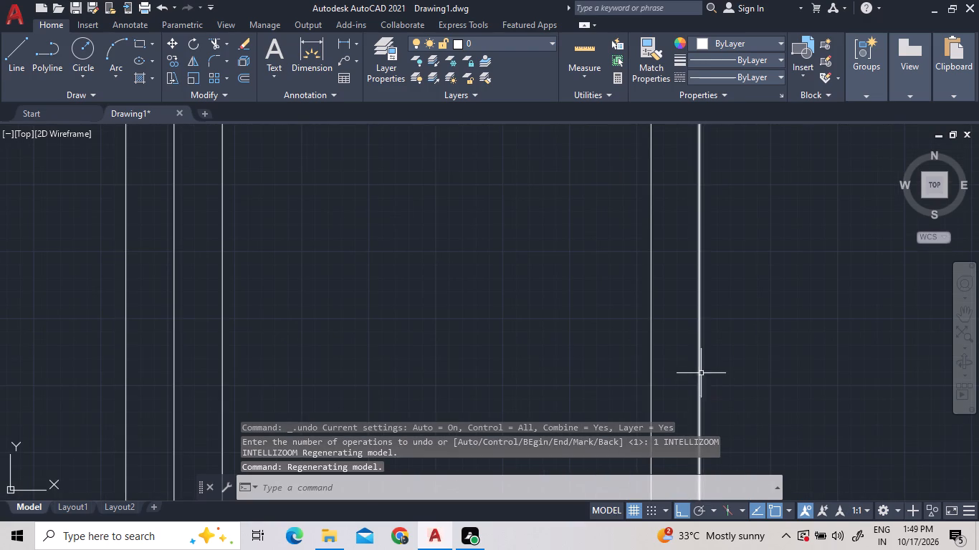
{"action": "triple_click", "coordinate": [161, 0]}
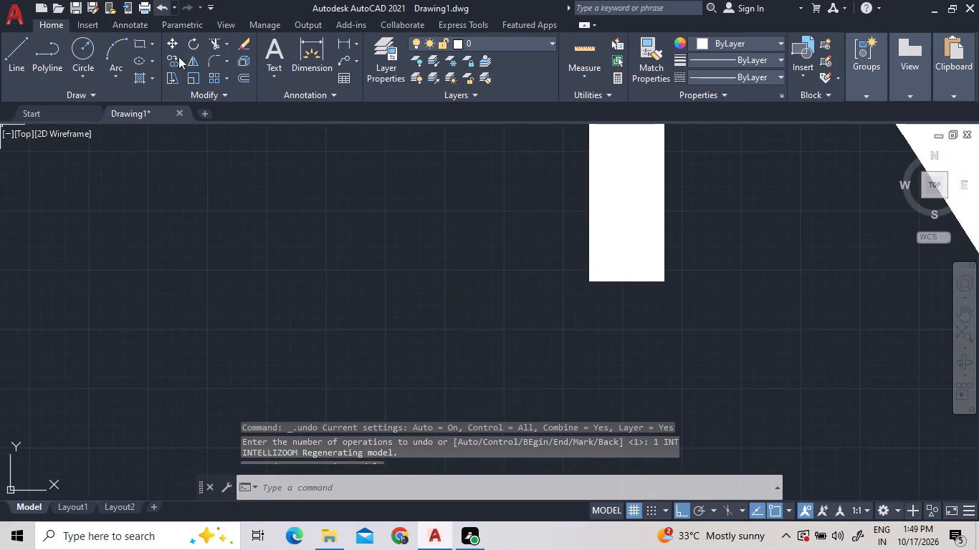
Move the upper east room's corridor-wall window from its southeast corner onto the wall's room-side line so it sits flush.
{"action": "scroll", "coordinate": [424, 266], "scroll_direction": "down", "scroll_amount": 9}
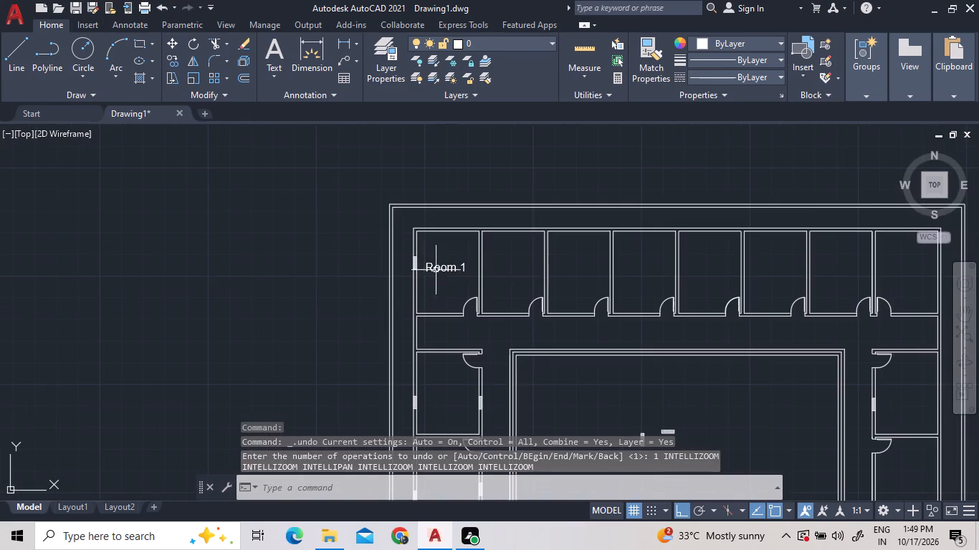
{"action": "scroll", "coordinate": [953, 491], "scroll_direction": "down", "scroll_amount": 1}
{"action": "scroll", "coordinate": [927, 458], "scroll_direction": "up", "scroll_amount": 4}
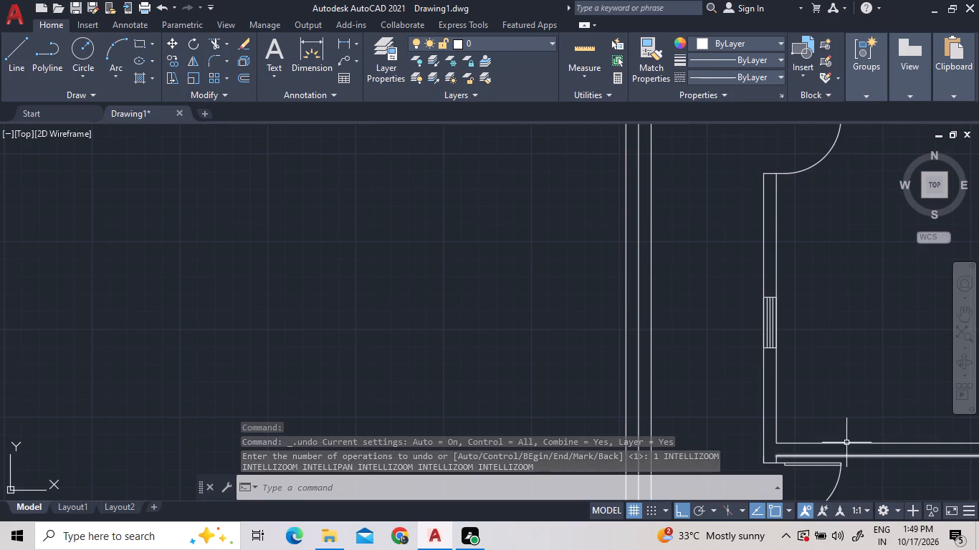
{"action": "scroll", "coordinate": [778, 408], "scroll_direction": "up", "scroll_amount": 3}
{"action": "scroll", "coordinate": [780, 135], "scroll_direction": "up", "scroll_amount": 5}
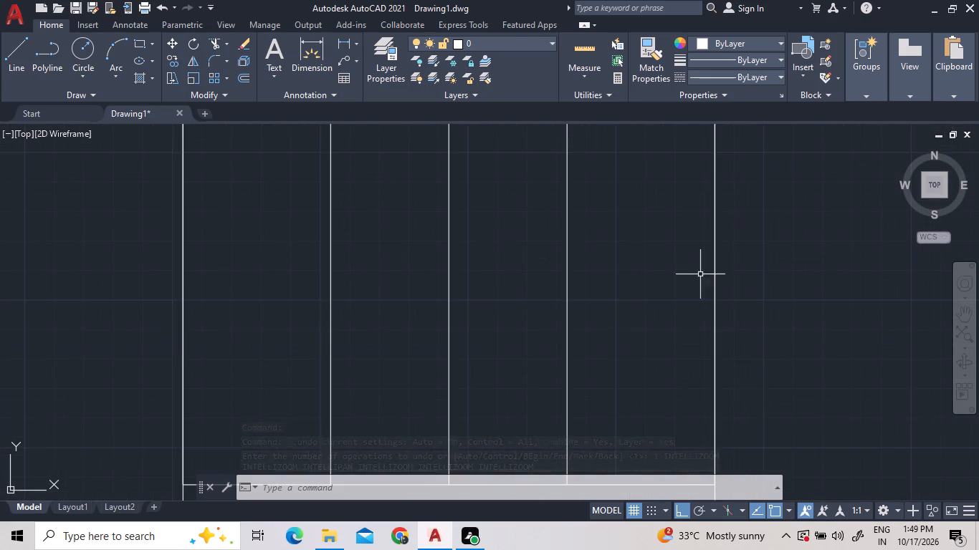
{"action": "scroll", "coordinate": [629, 299], "scroll_direction": "down", "scroll_amount": 4}
{"action": "scroll", "coordinate": [629, 322], "scroll_direction": "up", "scroll_amount": 2}
{"action": "left_click", "coordinate": [630, 345]}
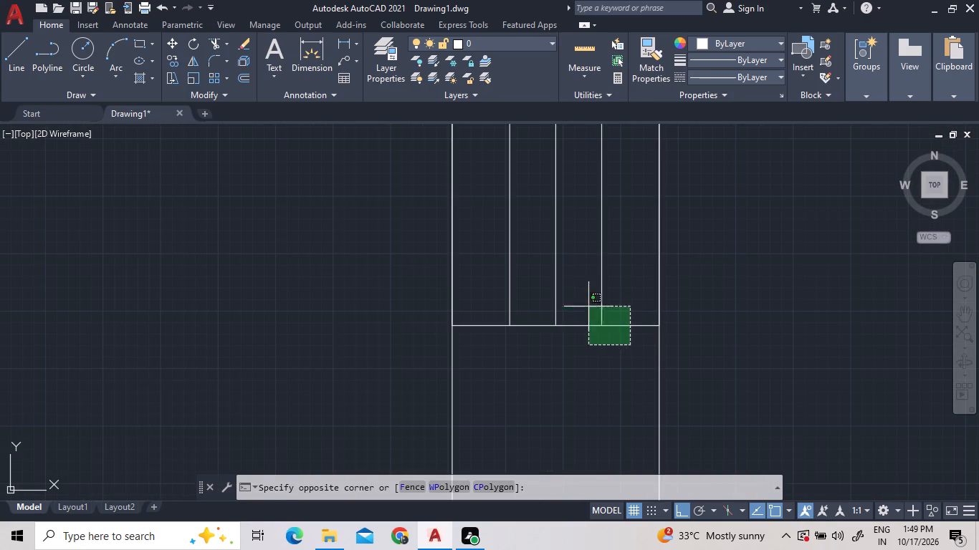
{"action": "double_click", "coordinate": [498, 294]}
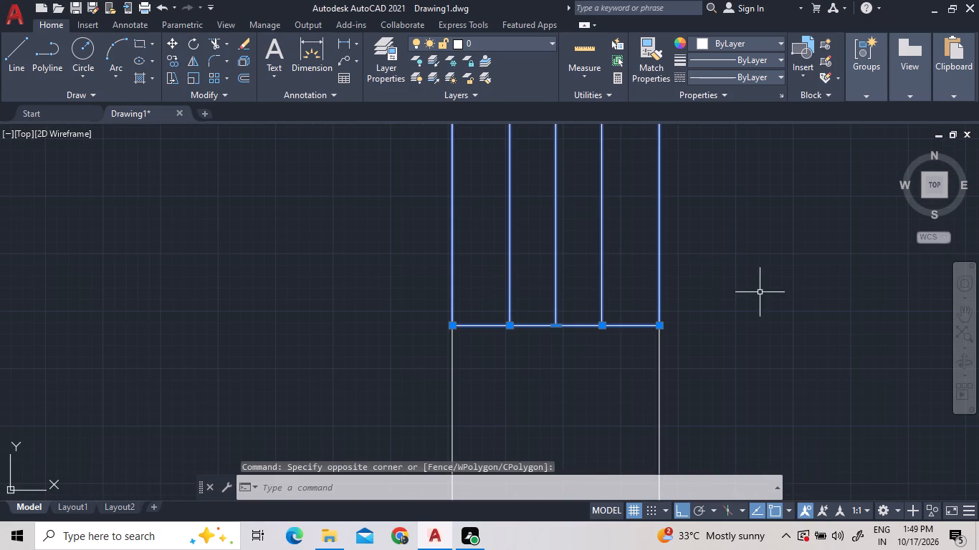
{"action": "right_click", "coordinate": [751, 296]}
{"action": "left_click", "coordinate": [801, 289]}
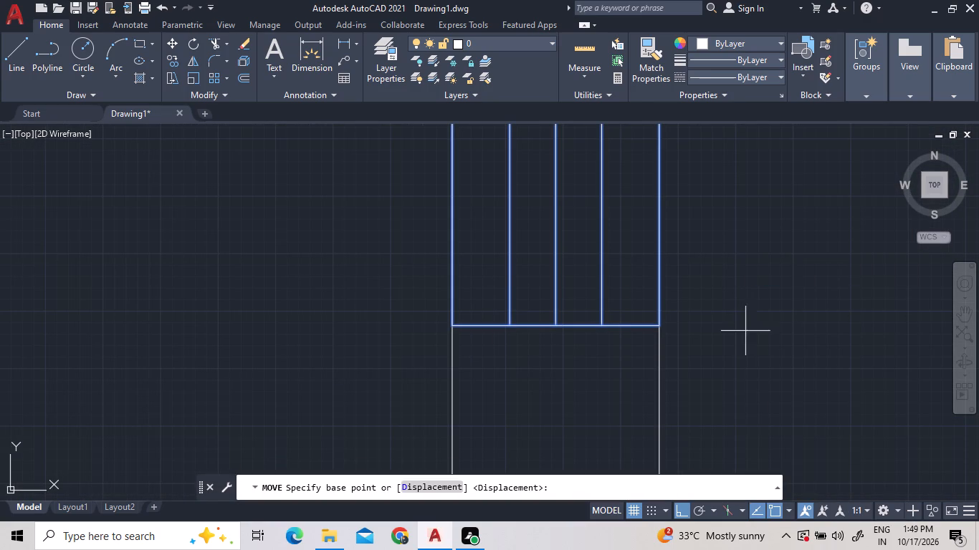
{"action": "scroll", "coordinate": [660, 327], "scroll_direction": "up", "scroll_amount": 4}
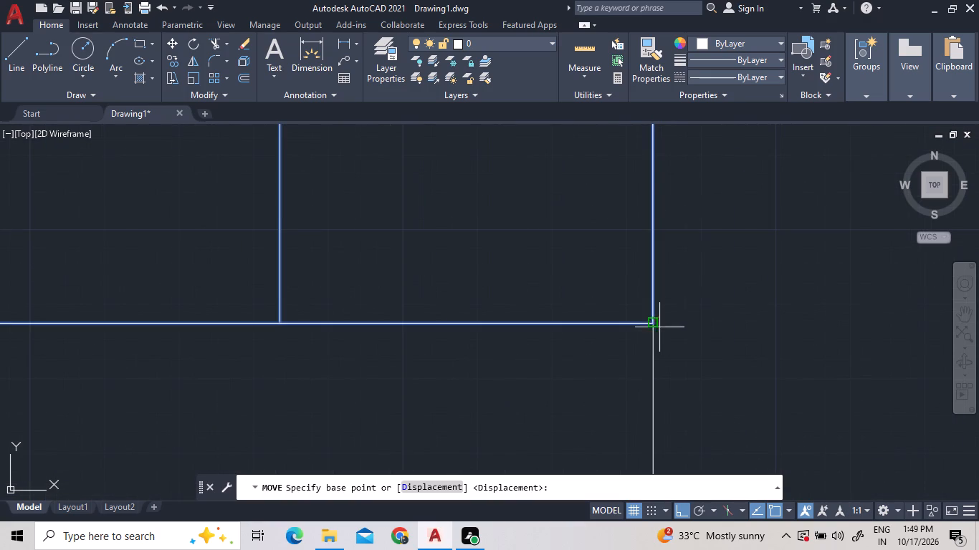
{"action": "scroll", "coordinate": [654, 332], "scroll_direction": "up", "scroll_amount": 4}
{"action": "scroll", "coordinate": [635, 259], "scroll_direction": "up", "scroll_amount": 2}
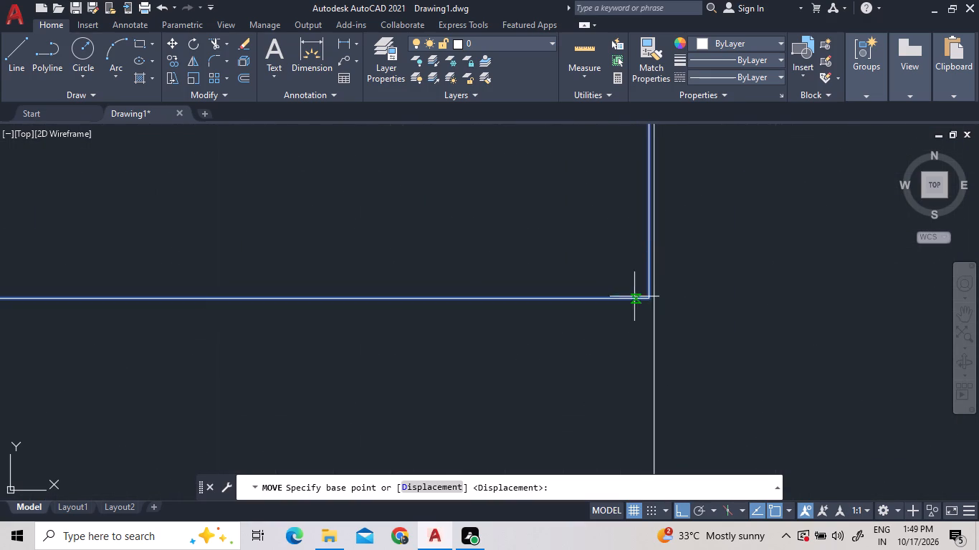
{"action": "scroll", "coordinate": [637, 300], "scroll_direction": "up", "scroll_amount": 3}
{"action": "double_click", "coordinate": [680, 291]}
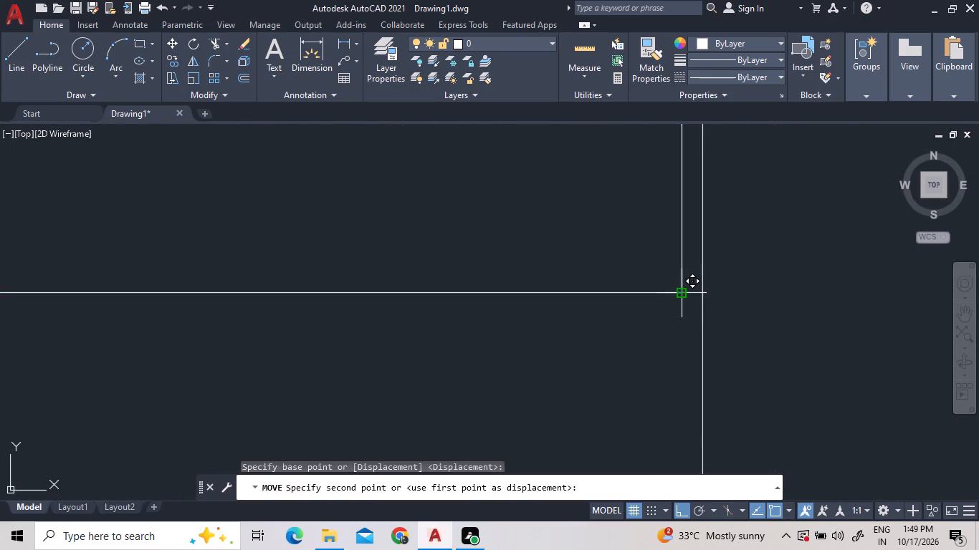
{"action": "double_click", "coordinate": [700, 293]}
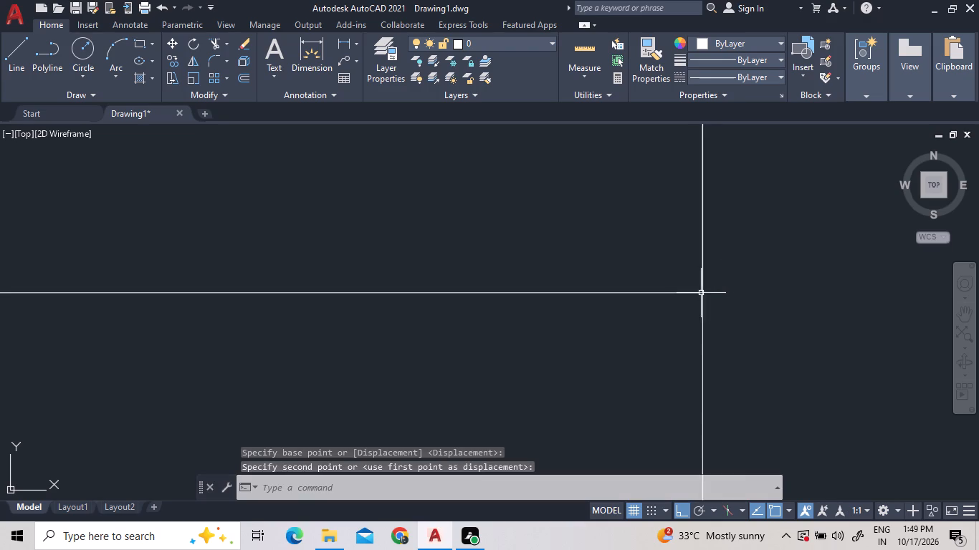
Copy the upper east room's corridor-wall window from its southeast corner about 24'-1" down into the lower east room's corridor wall.
{"action": "scroll", "coordinate": [749, 264], "scroll_direction": "down", "scroll_amount": 17}
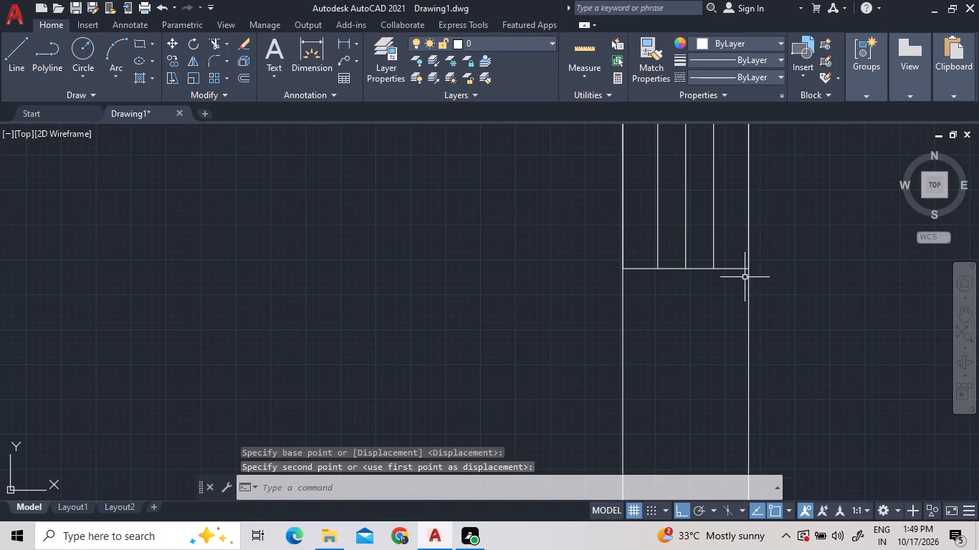
{"action": "left_click", "coordinate": [743, 277]}
{"action": "double_click", "coordinate": [644, 247]}
{"action": "right_click", "coordinate": [648, 241]}
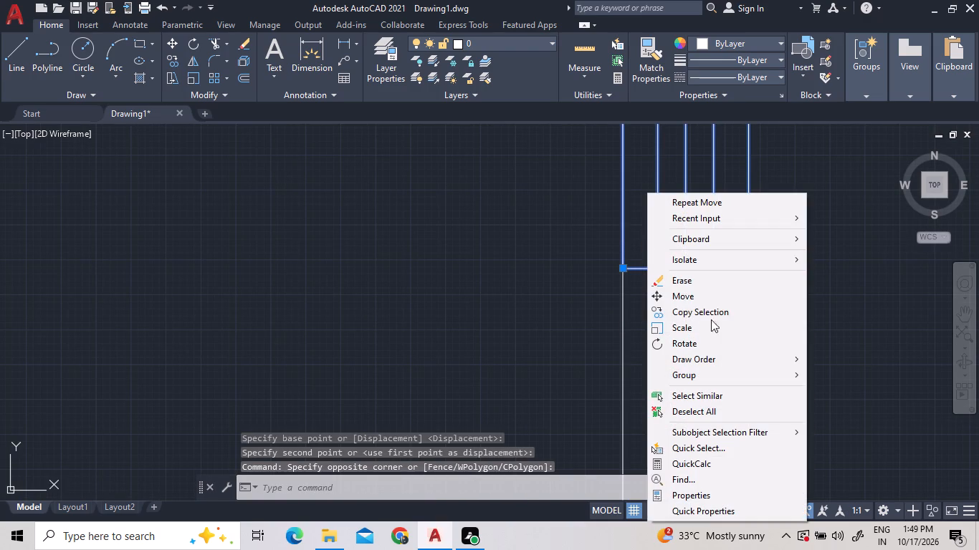
{"action": "left_click", "coordinate": [717, 304]}
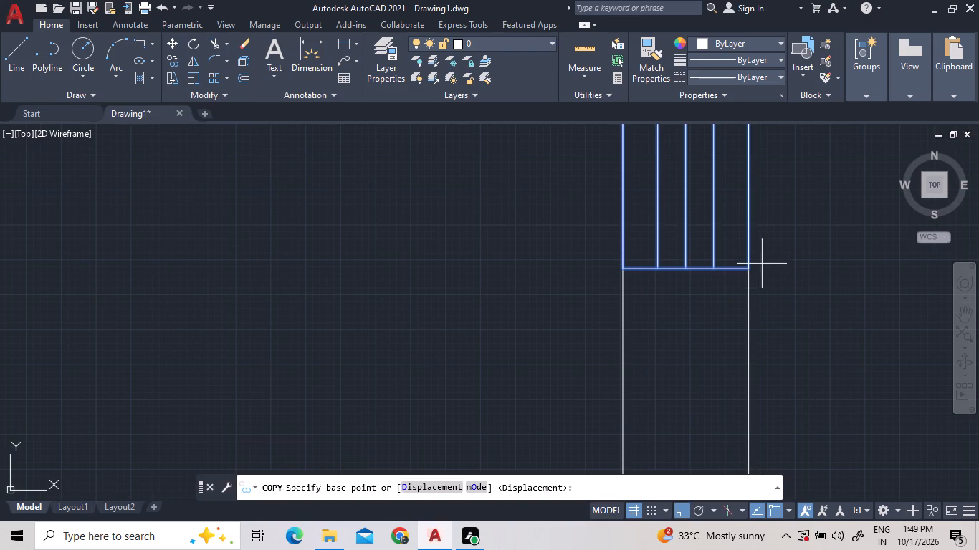
{"action": "scroll", "coordinate": [755, 220], "scroll_direction": "down", "scroll_amount": 7}
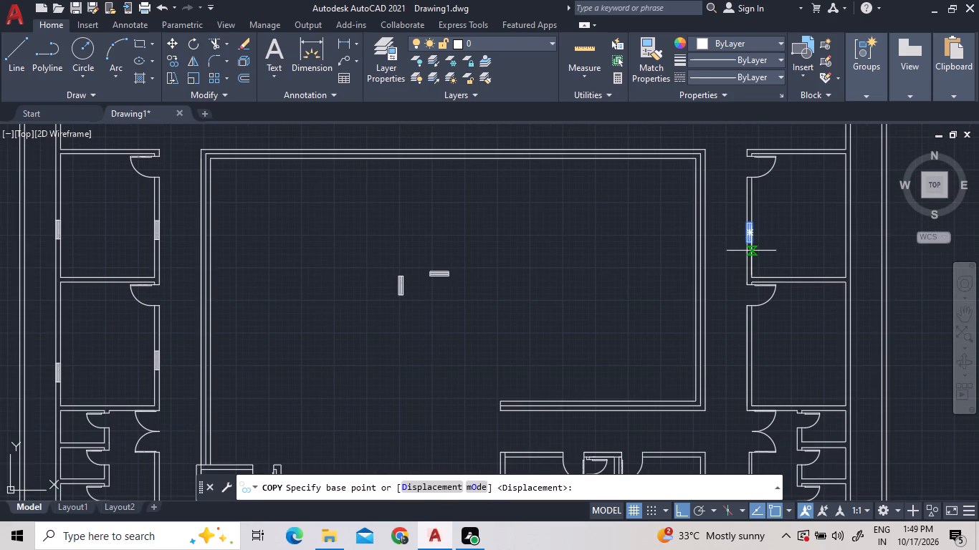
{"action": "scroll", "coordinate": [754, 246], "scroll_direction": "up", "scroll_amount": 7}
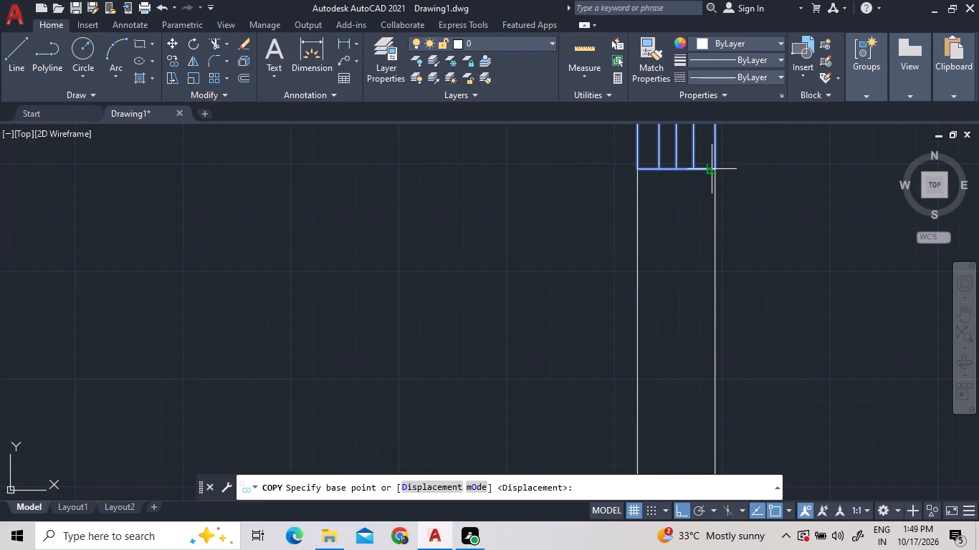
{"action": "left_click", "coordinate": [719, 168]}
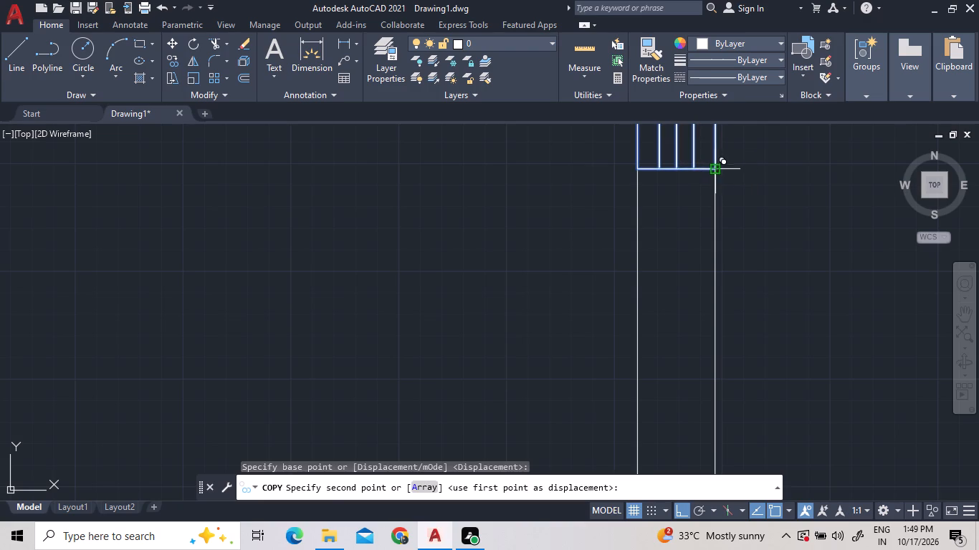
{"action": "scroll", "coordinate": [706, 283], "scroll_direction": "down", "scroll_amount": 4}
{"action": "scroll", "coordinate": [702, 391], "scroll_direction": "down", "scroll_amount": 2}
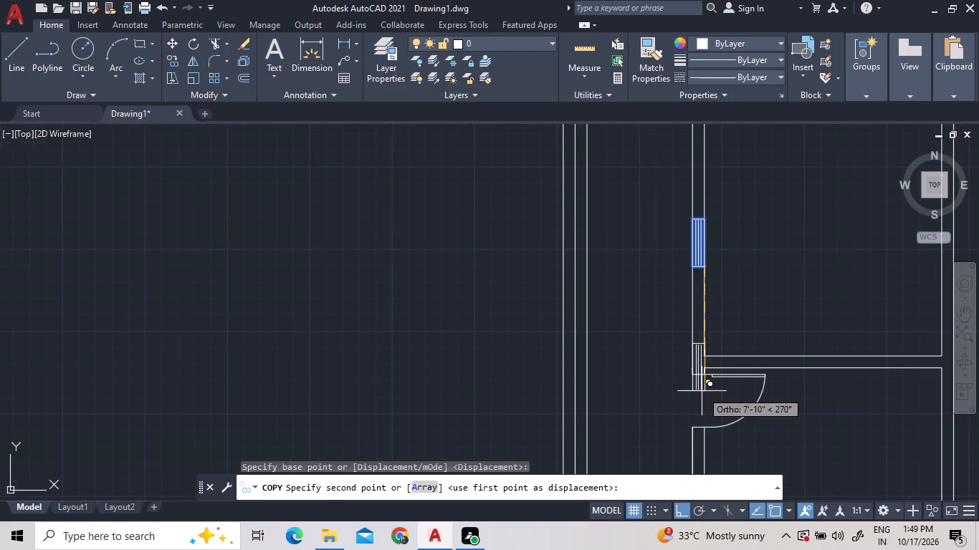
{"action": "scroll", "coordinate": [702, 391], "scroll_direction": "down", "scroll_amount": 1}
{"action": "scroll", "coordinate": [699, 462], "scroll_direction": "up", "scroll_amount": 7}
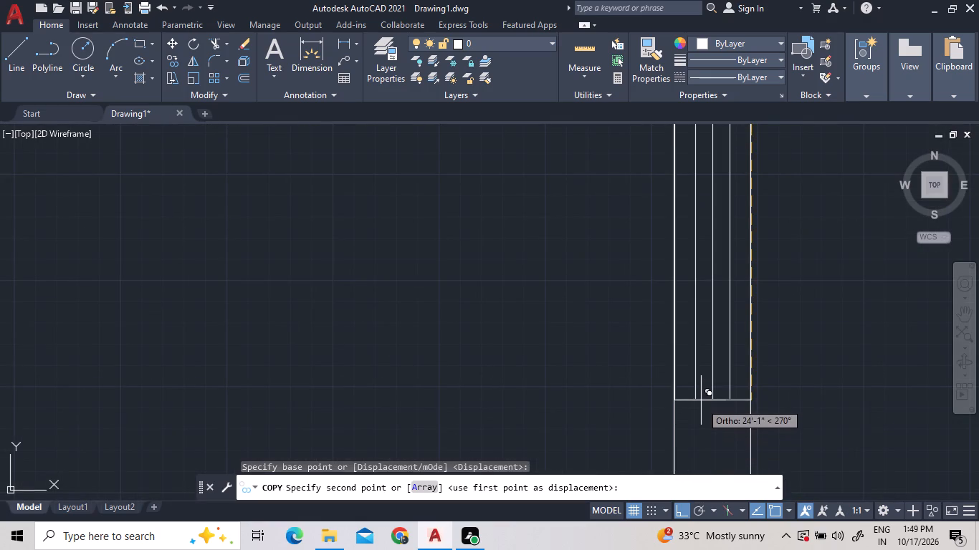
{"action": "double_click", "coordinate": [701, 396]}
Copy the upper east room's corridor-wall window about 15'-9" east into the room's outer wall, flush with the wall's outer line.
{"action": "scroll", "coordinate": [704, 396], "scroll_direction": "down", "scroll_amount": 6}
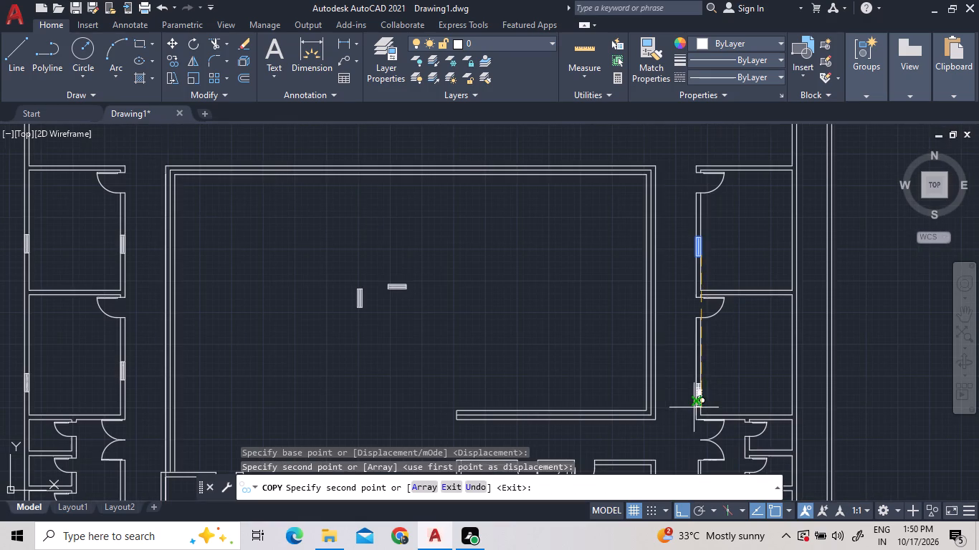
{"action": "scroll", "coordinate": [802, 231], "scroll_direction": "up", "scroll_amount": 4}
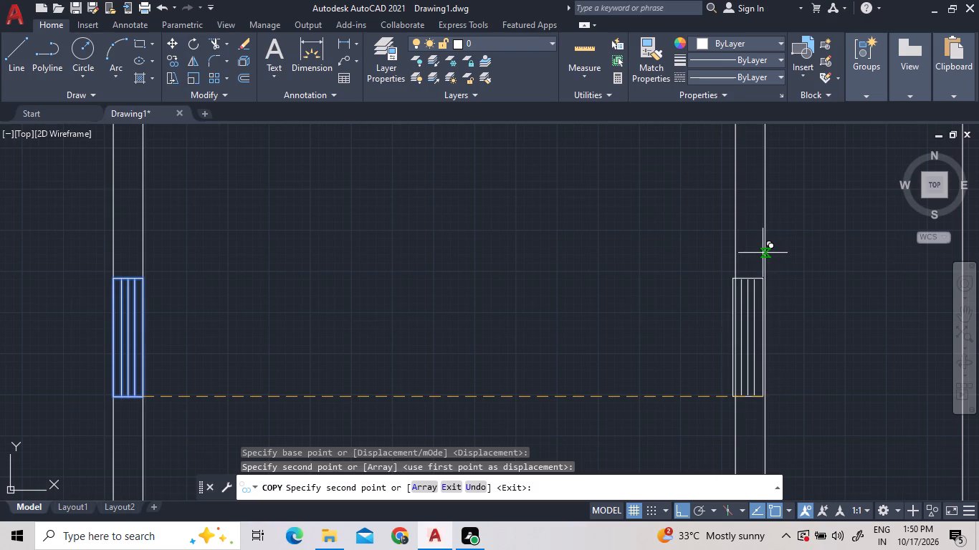
{"action": "scroll", "coordinate": [763, 253], "scroll_direction": "up", "scroll_amount": 2}
{"action": "scroll", "coordinate": [763, 337], "scroll_direction": "up", "scroll_amount": 4}
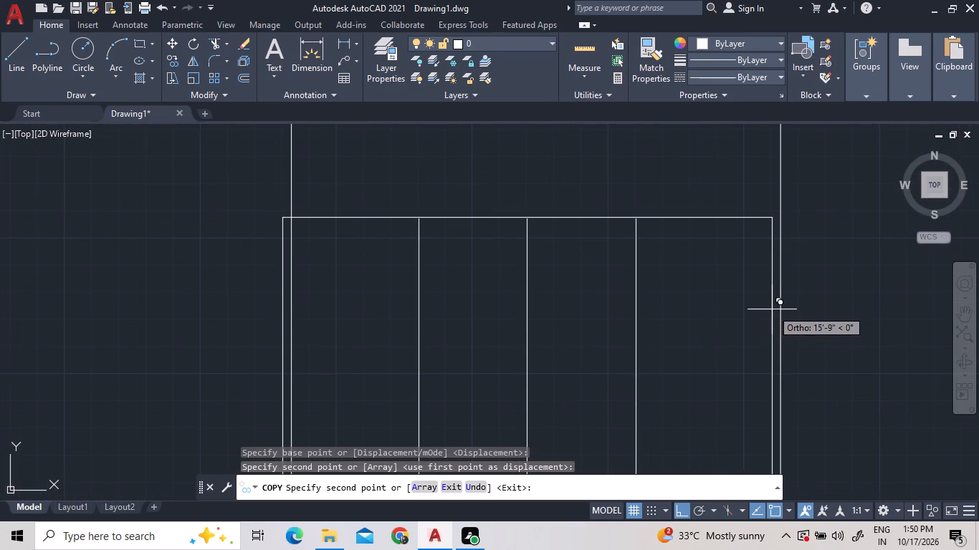
{"action": "scroll", "coordinate": [780, 307], "scroll_direction": "up", "scroll_amount": 4}
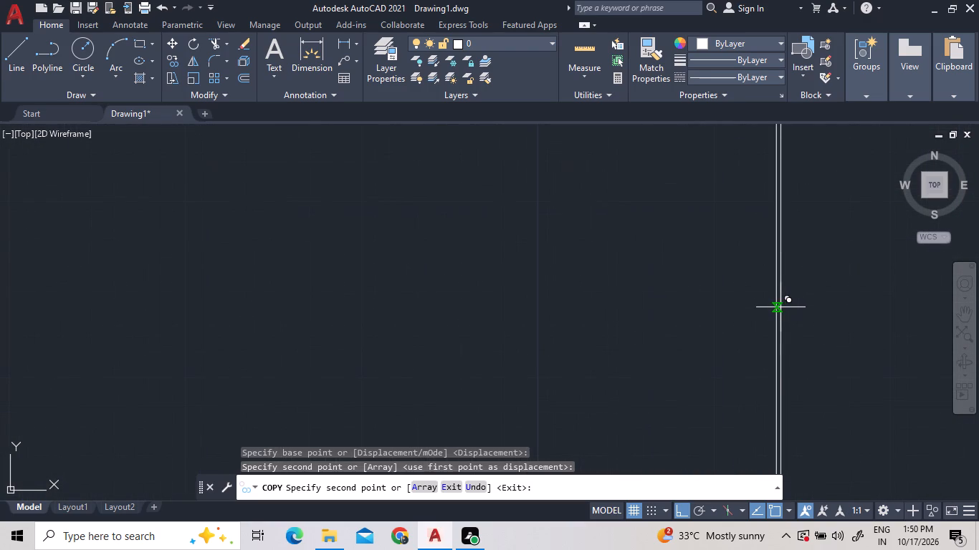
{"action": "scroll", "coordinate": [775, 305], "scroll_direction": "up", "scroll_amount": 7}
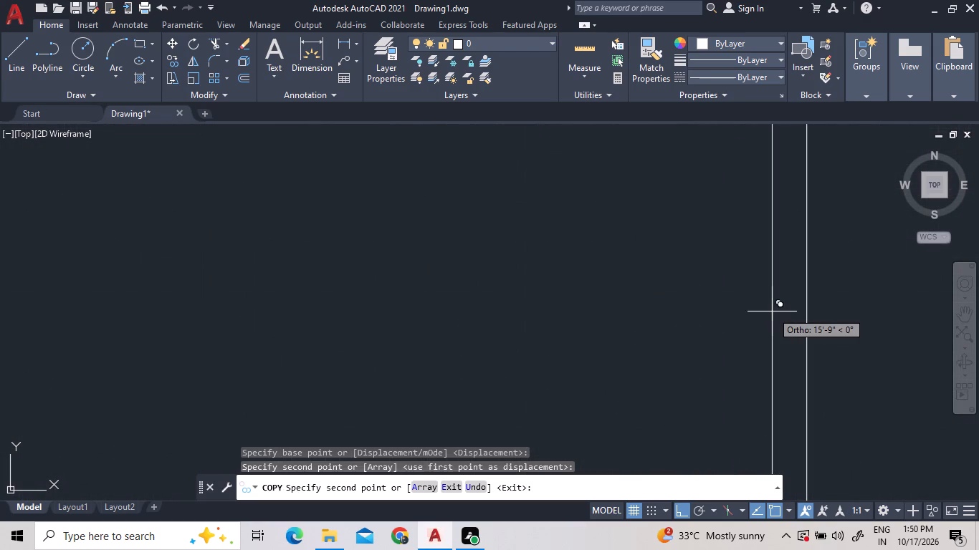
{"action": "scroll", "coordinate": [772, 312], "scroll_direction": "up", "scroll_amount": 2}
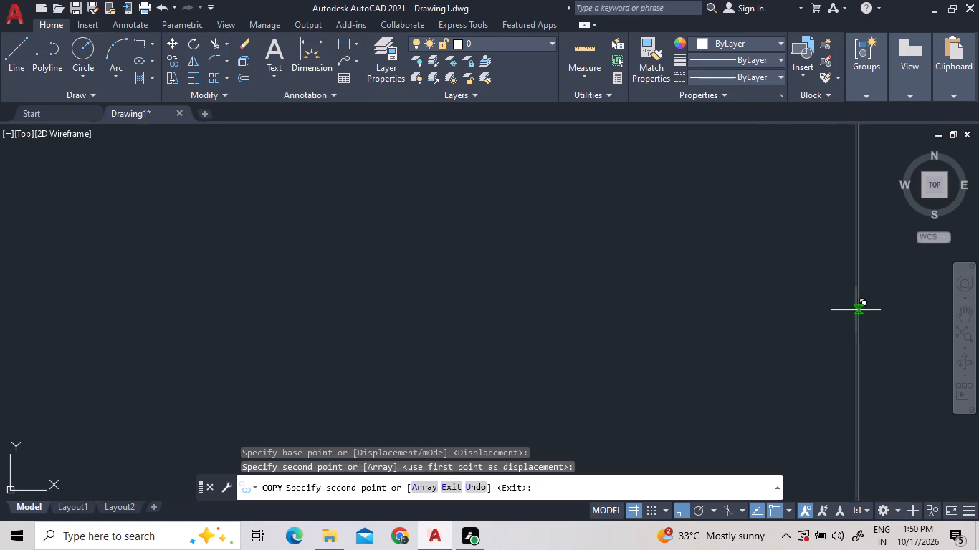
{"action": "scroll", "coordinate": [855, 310], "scroll_direction": "up", "scroll_amount": 5}
{"action": "scroll", "coordinate": [854, 312], "scroll_direction": "down", "scroll_amount": 2}
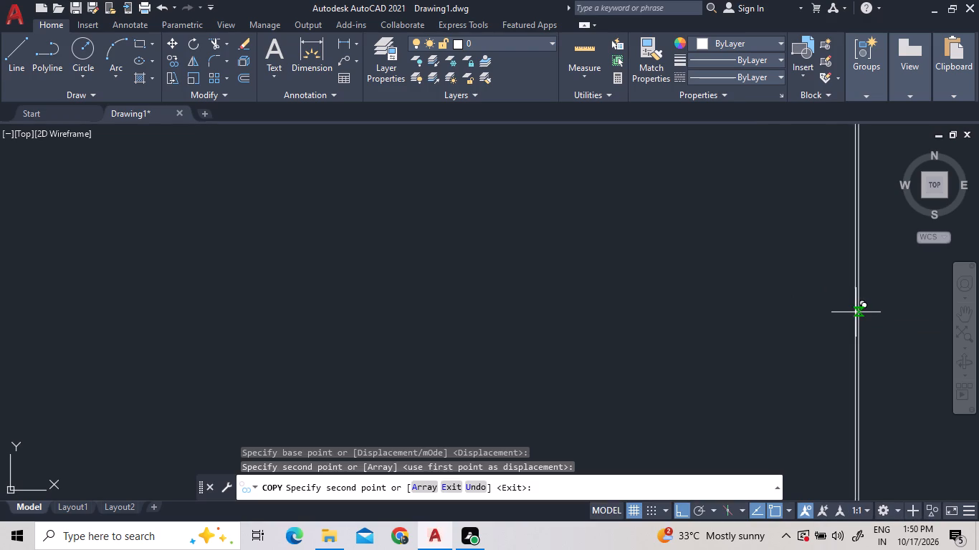
{"action": "scroll", "coordinate": [859, 312], "scroll_direction": "up", "scroll_amount": 6}
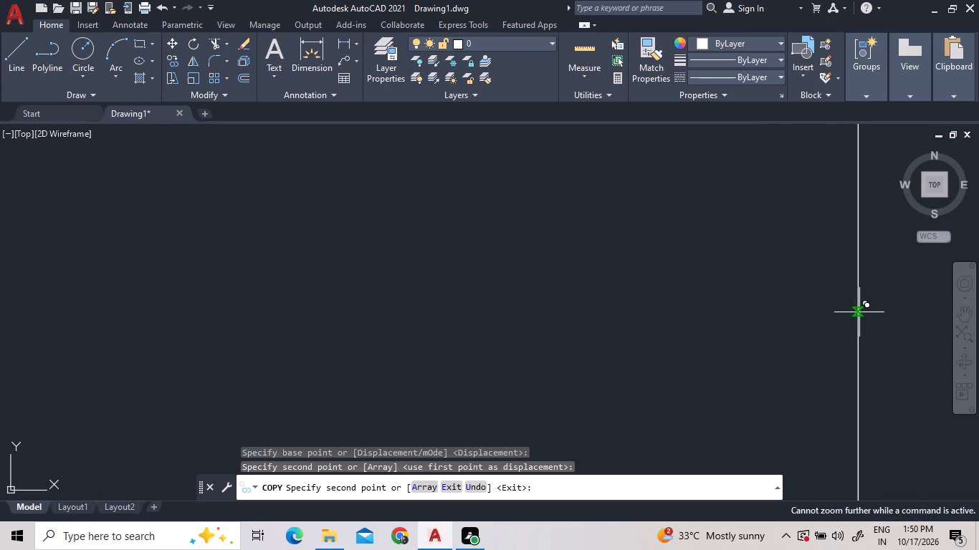
{"action": "left_click", "coordinate": [859, 312]}
{"action": "scroll", "coordinate": [768, 319], "scroll_direction": "down", "scroll_amount": 12}
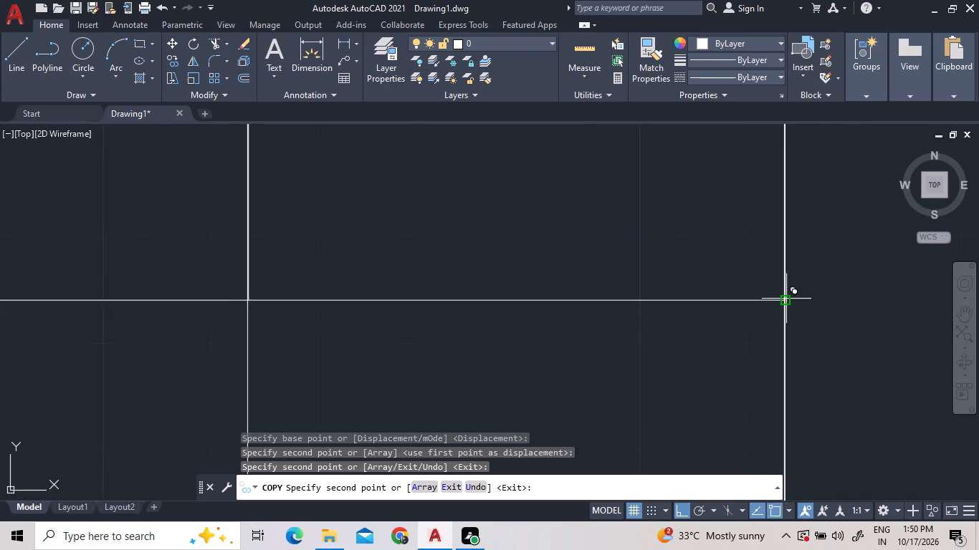
{"action": "scroll", "coordinate": [788, 297], "scroll_direction": "down", "scroll_amount": 5}
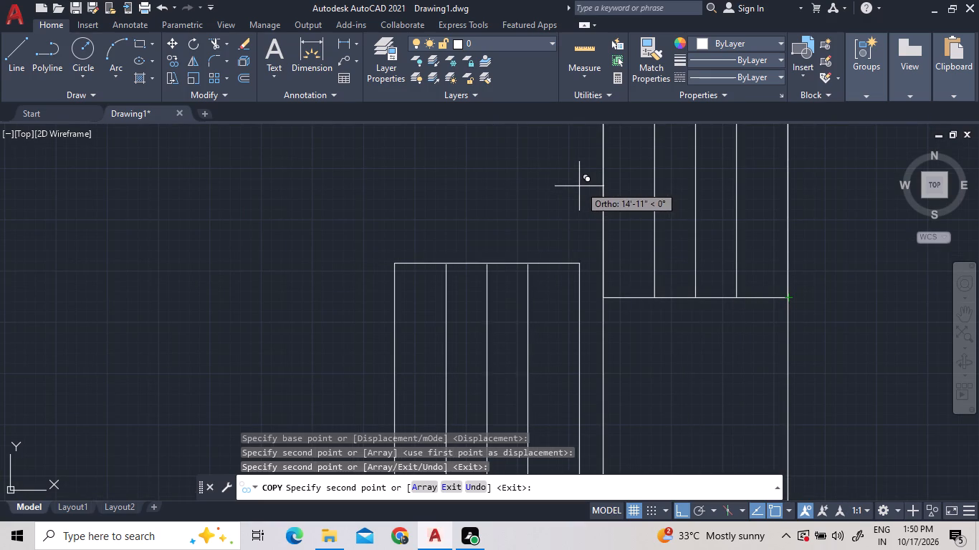
{"action": "key", "text": "Escape"}
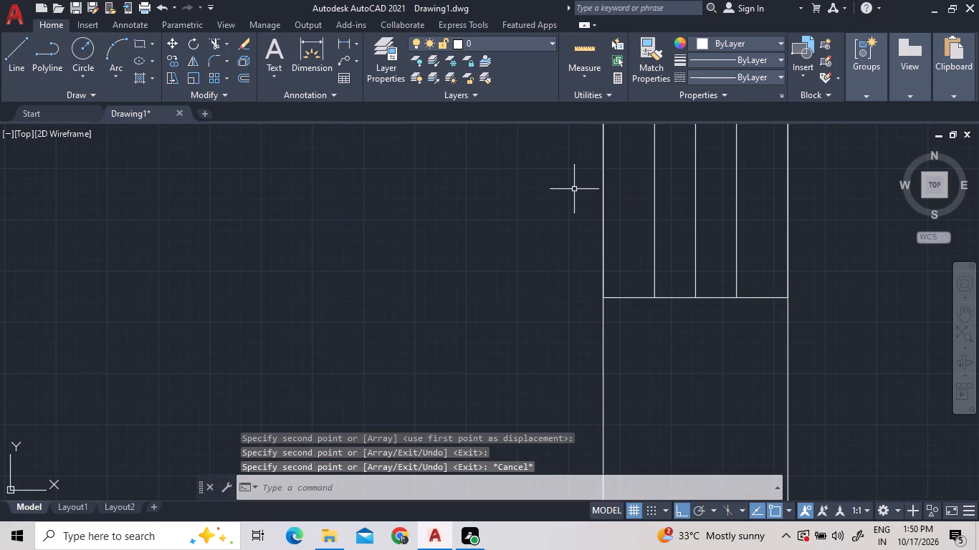
Copy the upper east room's outer-wall window from its southeast corner about 25'-9" down into the lower east room's outer wall.
{"action": "scroll", "coordinate": [574, 189], "scroll_direction": "up", "scroll_amount": 1}
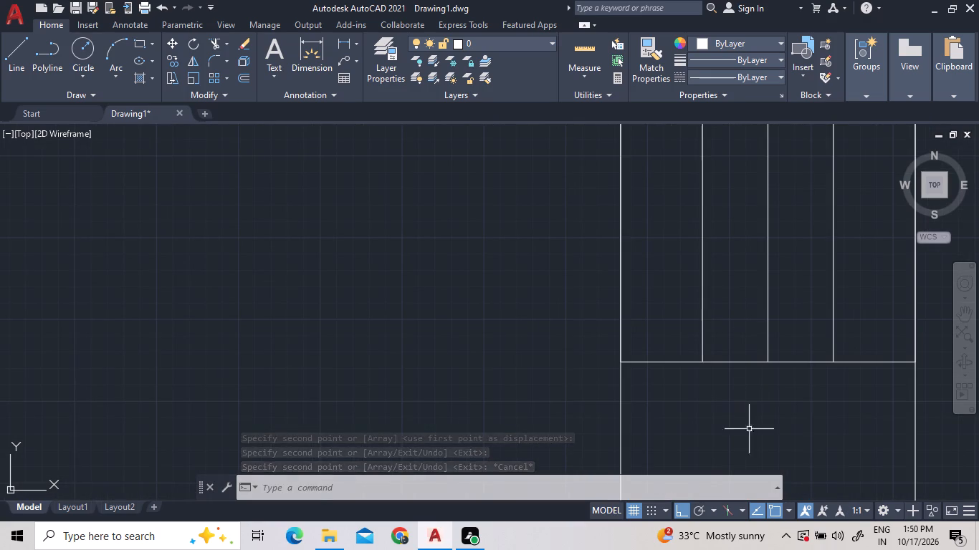
{"action": "left_click", "coordinate": [875, 371]}
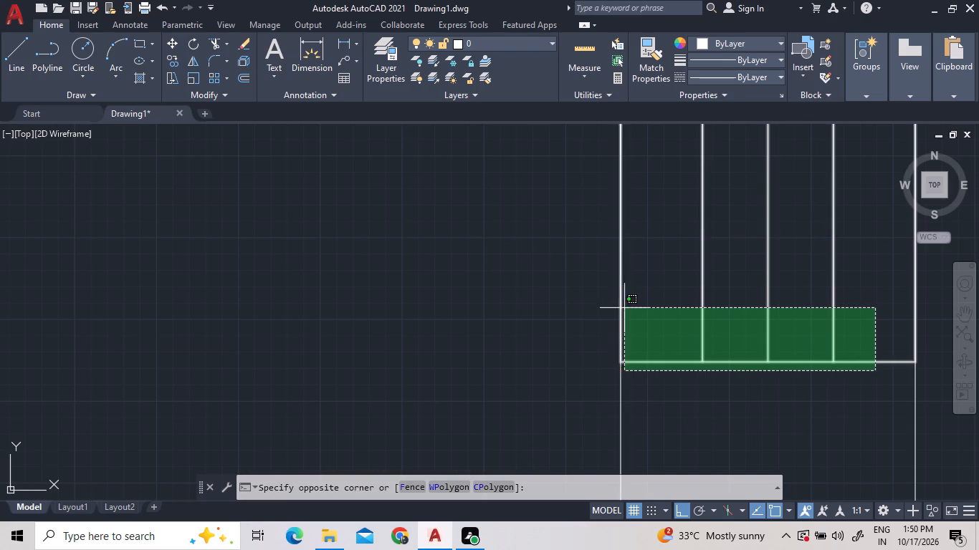
{"action": "double_click", "coordinate": [634, 304]}
{"action": "right_click", "coordinate": [637, 286]}
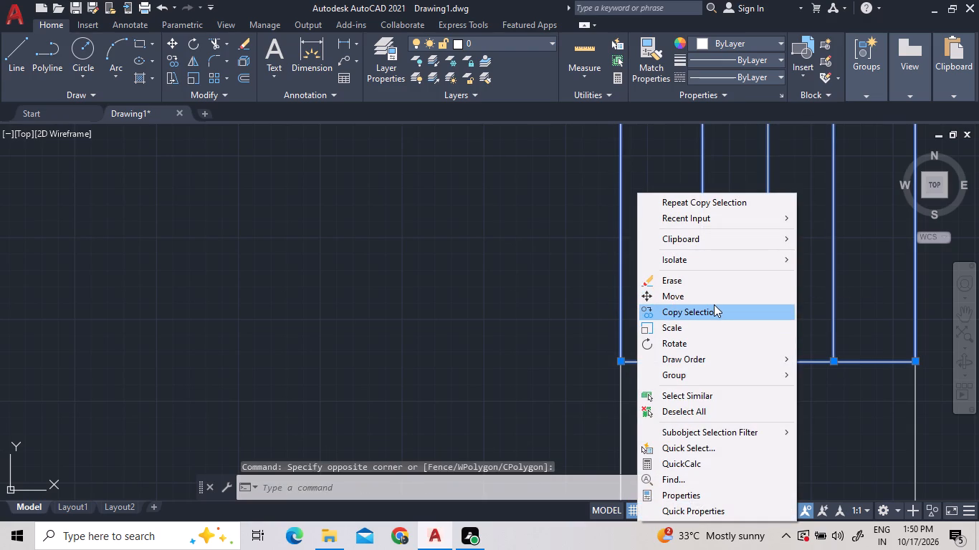
{"action": "left_click", "coordinate": [714, 304]}
{"action": "left_click", "coordinate": [978, 375]}
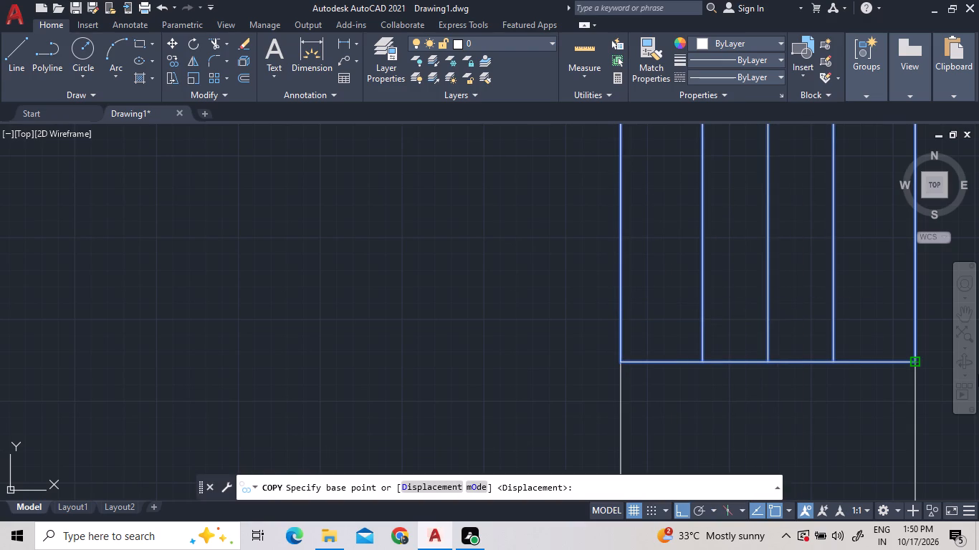
{"action": "double_click", "coordinate": [912, 362]}
{"action": "scroll", "coordinate": [922, 405], "scroll_direction": "down", "scroll_amount": 14}
{"action": "scroll", "coordinate": [911, 443], "scroll_direction": "up", "scroll_amount": 8}
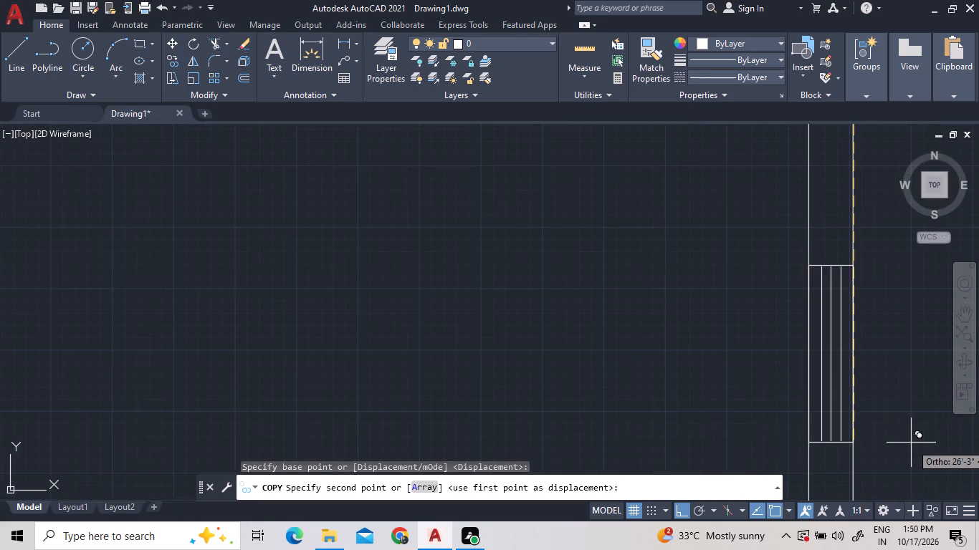
{"action": "scroll", "coordinate": [900, 413], "scroll_direction": "up", "scroll_amount": 5}
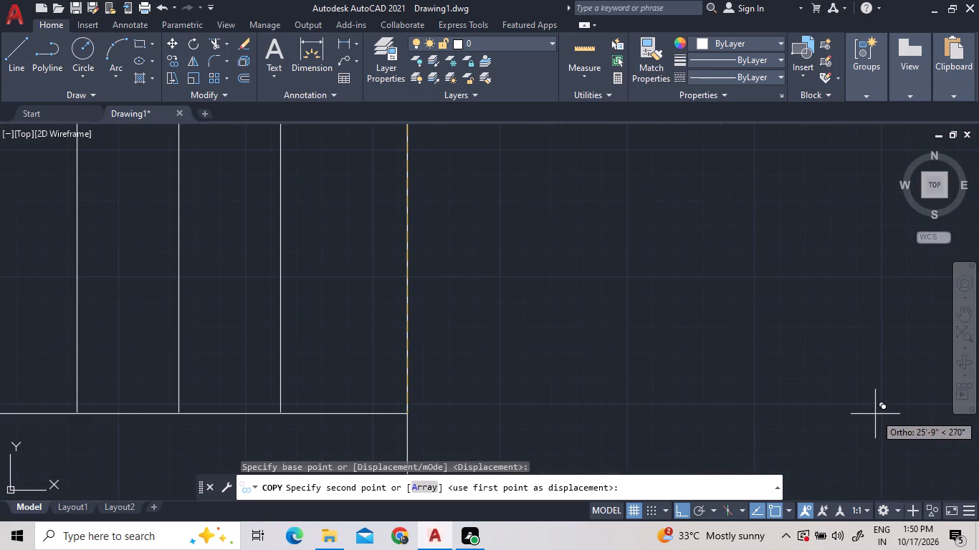
{"action": "left_click", "coordinate": [875, 414]}
Place another copy of the outer-wall window about 29'-4" up in the northeast corner room's east wall and finish copying.
{"action": "scroll", "coordinate": [875, 414], "scroll_direction": "down", "scroll_amount": 10}
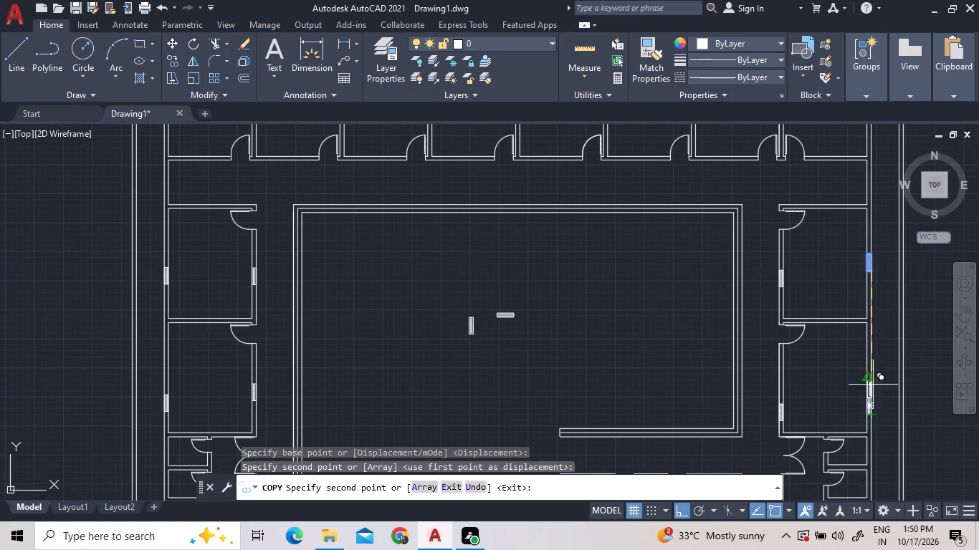
{"action": "scroll", "coordinate": [836, 312], "scroll_direction": "down", "scroll_amount": 3}
{"action": "scroll", "coordinate": [861, 275], "scroll_direction": "up", "scroll_amount": 2}
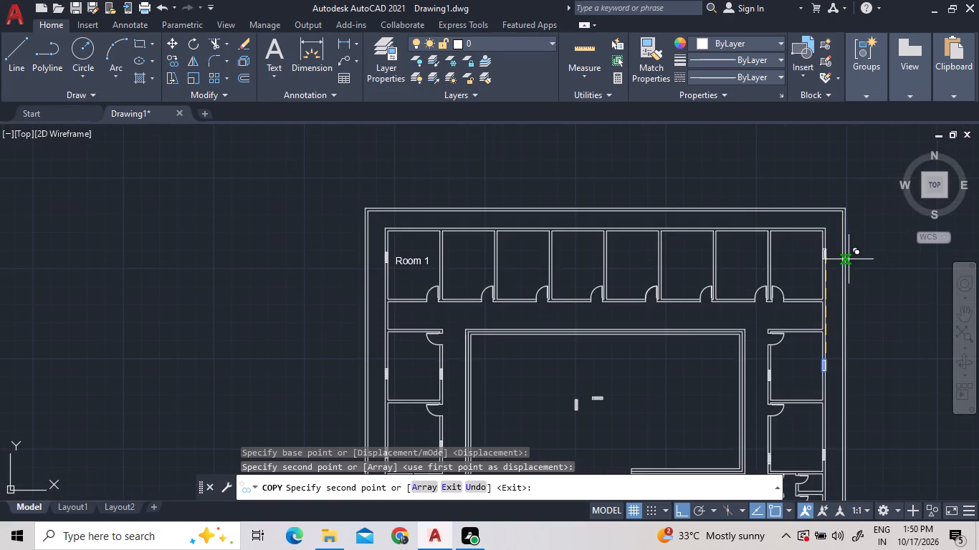
{"action": "scroll", "coordinate": [849, 259], "scroll_direction": "up", "scroll_amount": 3}
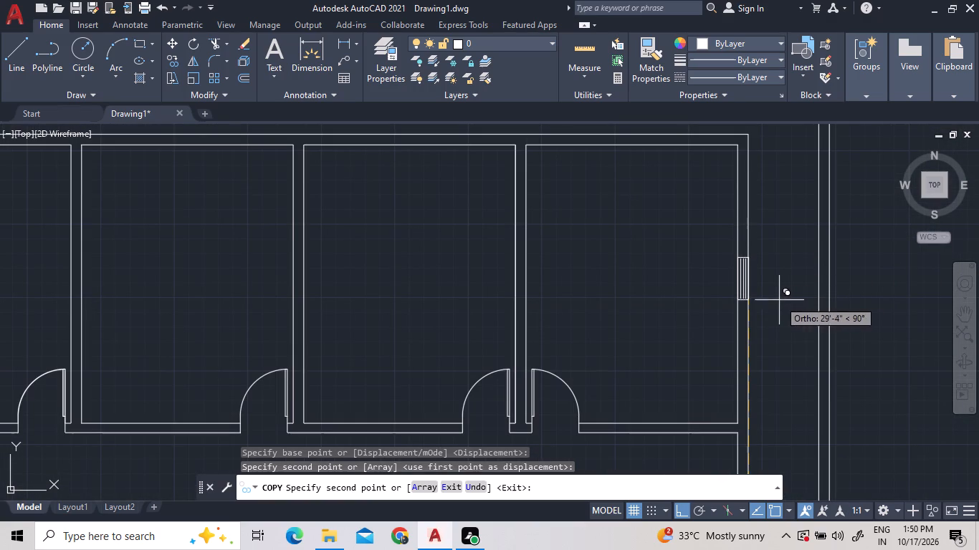
{"action": "left_click", "coordinate": [765, 301]}
{"action": "right_click", "coordinate": [760, 216]}
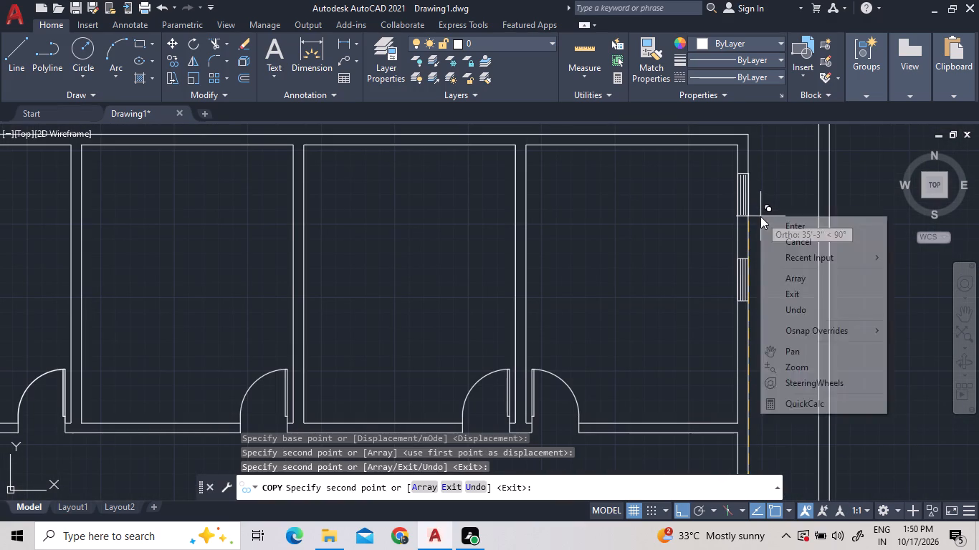
{"action": "double_click", "coordinate": [772, 223]}
{"action": "scroll", "coordinate": [587, 286], "scroll_direction": "down", "scroll_amount": 3}
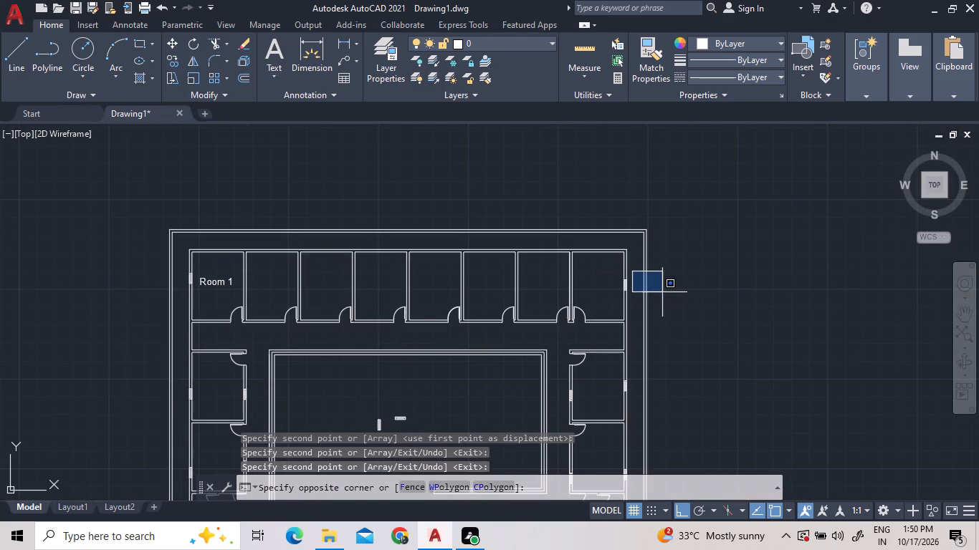
{"action": "triple_click", "coordinate": [638, 294]}
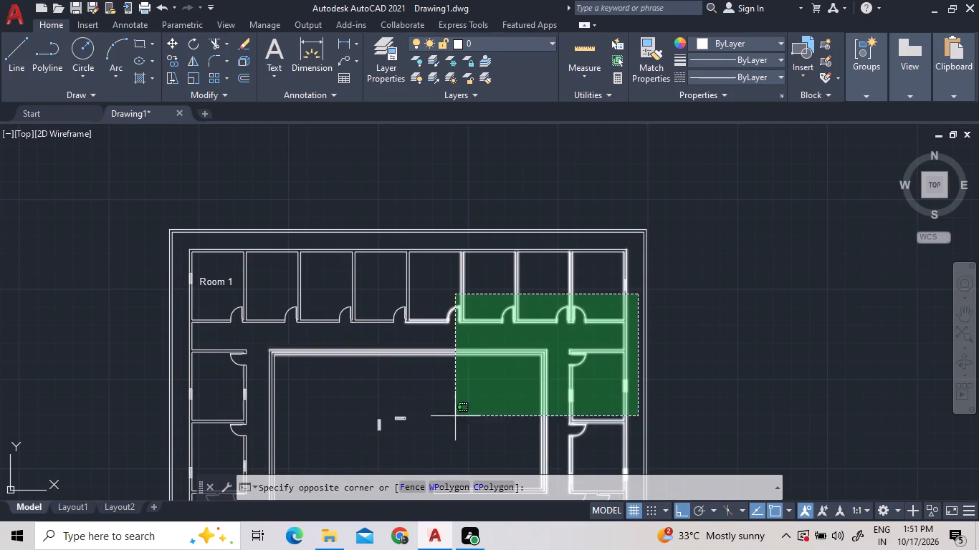
{"action": "left_click", "coordinate": [638, 287]}
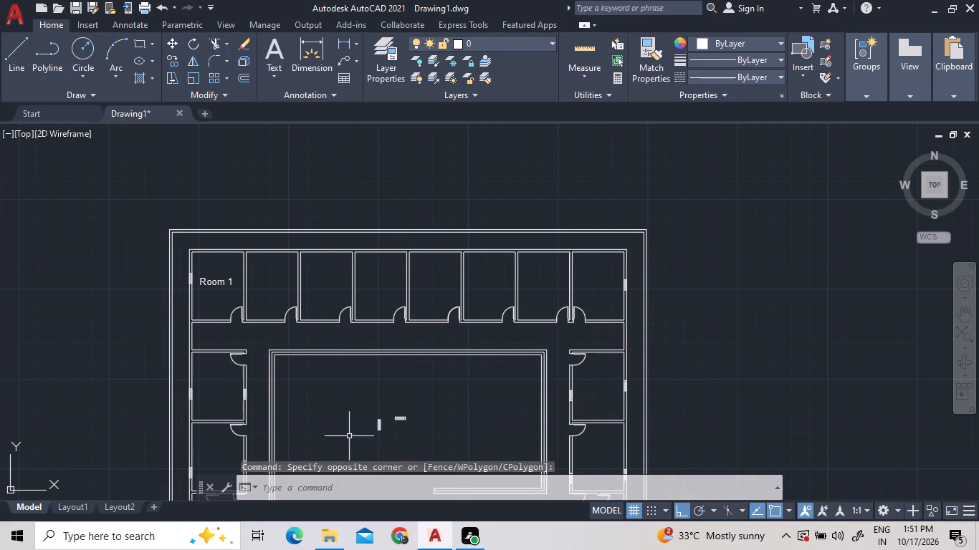
Erase the spare vertical window symbol inside the central court.
{"action": "scroll", "coordinate": [387, 448], "scroll_direction": "up", "scroll_amount": 2}
{"action": "left_click", "coordinate": [386, 431]}
{"action": "left_click", "coordinate": [325, 347]}
{"action": "right_click", "coordinate": [325, 347]}
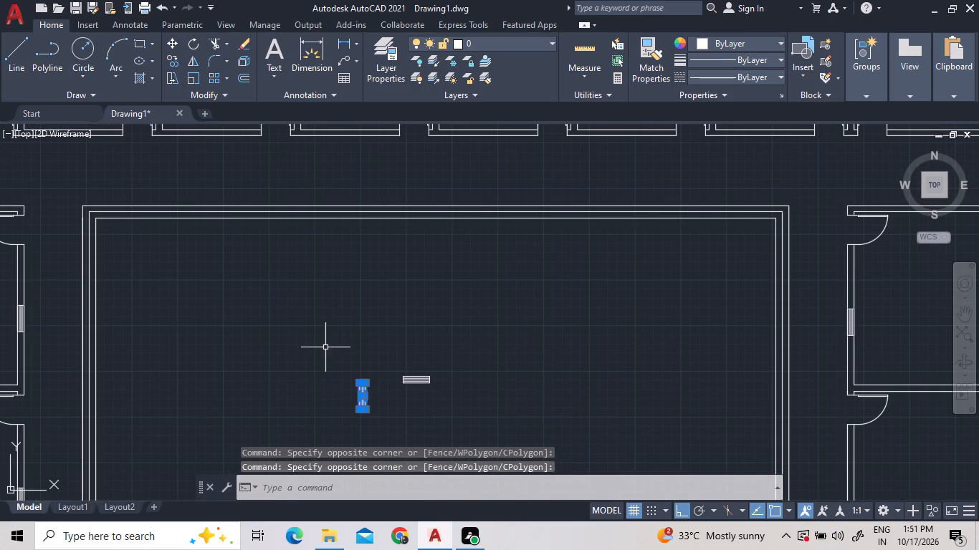
{"action": "scroll", "coordinate": [325, 347], "scroll_direction": "up", "scroll_amount": 1}
{"action": "left_click", "coordinate": [394, 110]}
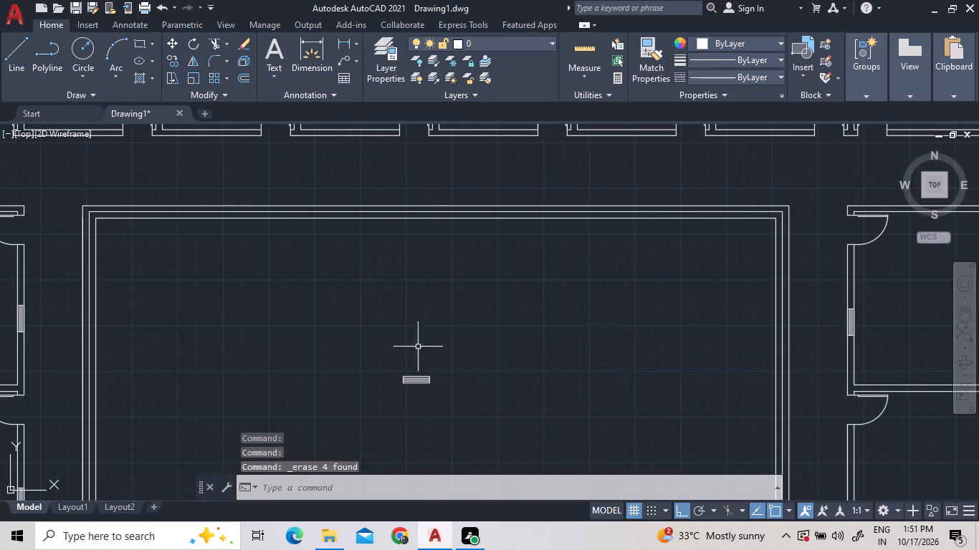
Copy the horizontal window symbol from the central court by its west-edge midpoint into Room 1's corridor wall, flush with the room-side wall line.
{"action": "double_click", "coordinate": [462, 403]}
{"action": "double_click", "coordinate": [366, 354]}
{"action": "right_click", "coordinate": [366, 354]}
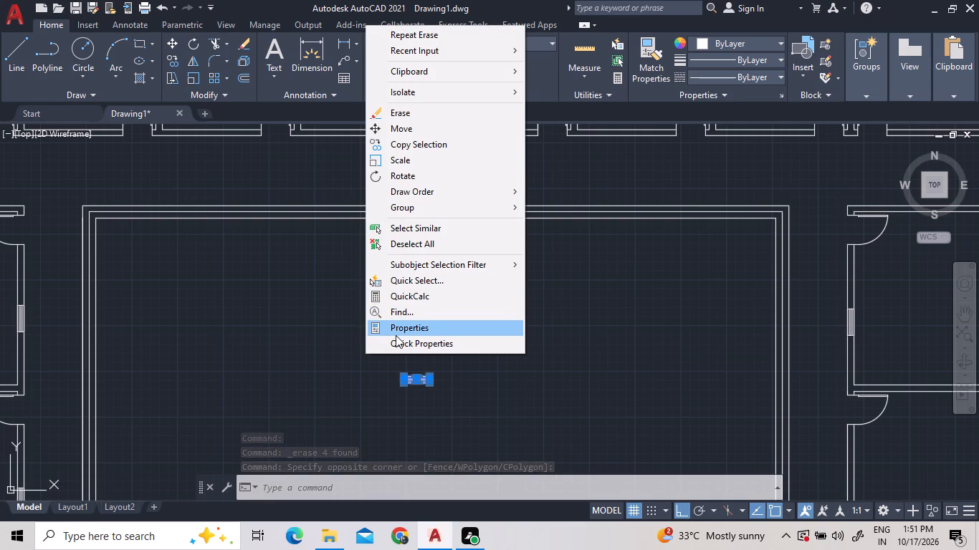
{"action": "left_click", "coordinate": [422, 144]}
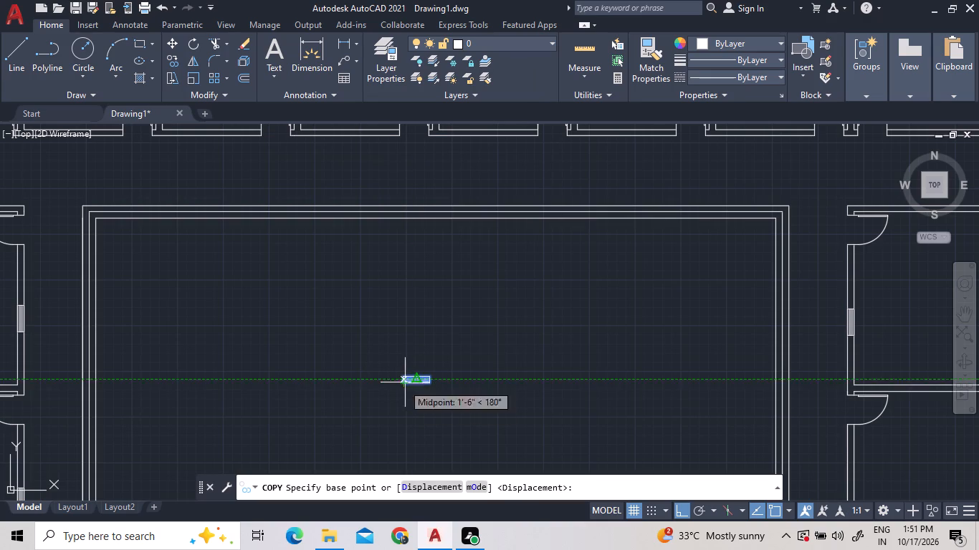
{"action": "scroll", "coordinate": [409, 382], "scroll_direction": "up", "scroll_amount": 3}
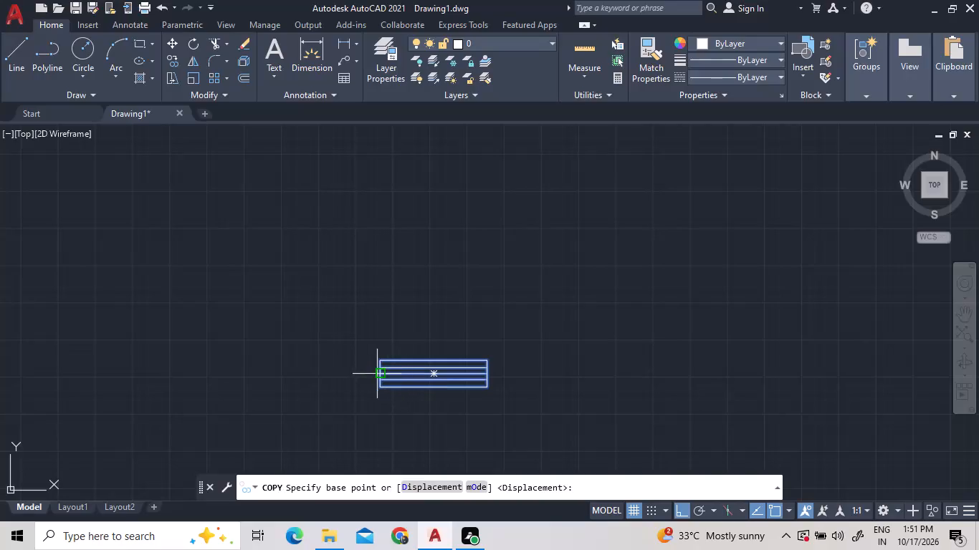
{"action": "scroll", "coordinate": [372, 380], "scroll_direction": "up", "scroll_amount": 2}
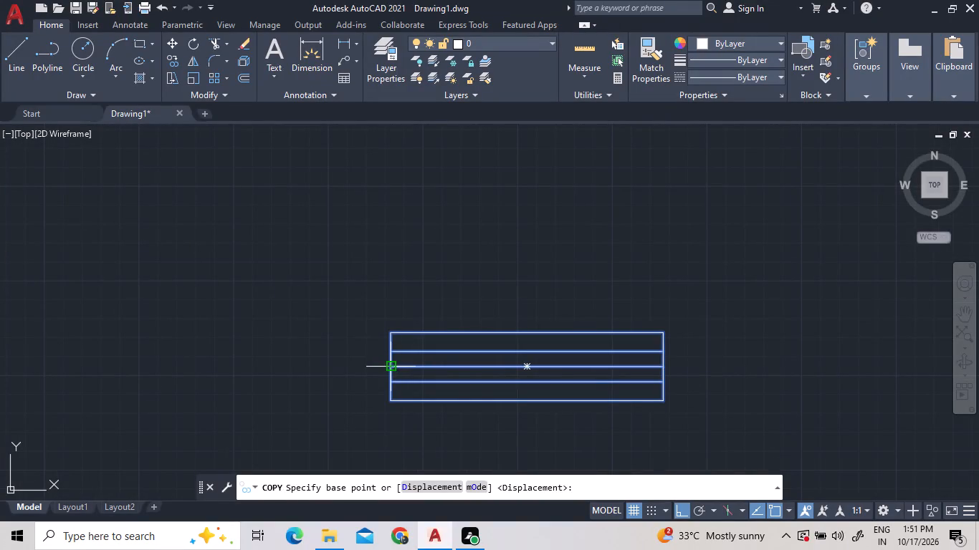
{"action": "double_click", "coordinate": [393, 368]}
{"action": "scroll", "coordinate": [231, 407], "scroll_direction": "down", "scroll_amount": 6}
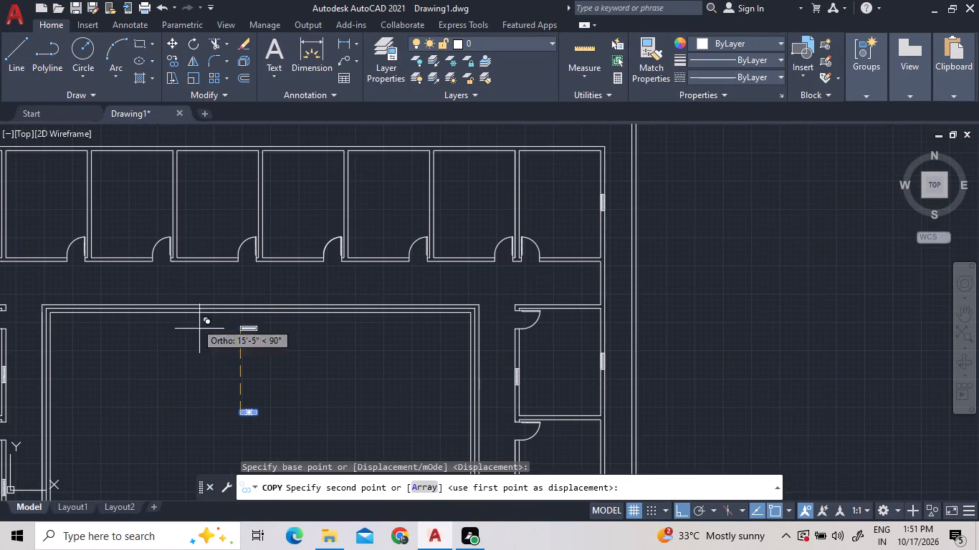
{"action": "scroll", "coordinate": [194, 256], "scroll_direction": "up", "scroll_amount": 2}
{"action": "scroll", "coordinate": [194, 256], "scroll_direction": "down", "scroll_amount": 2}
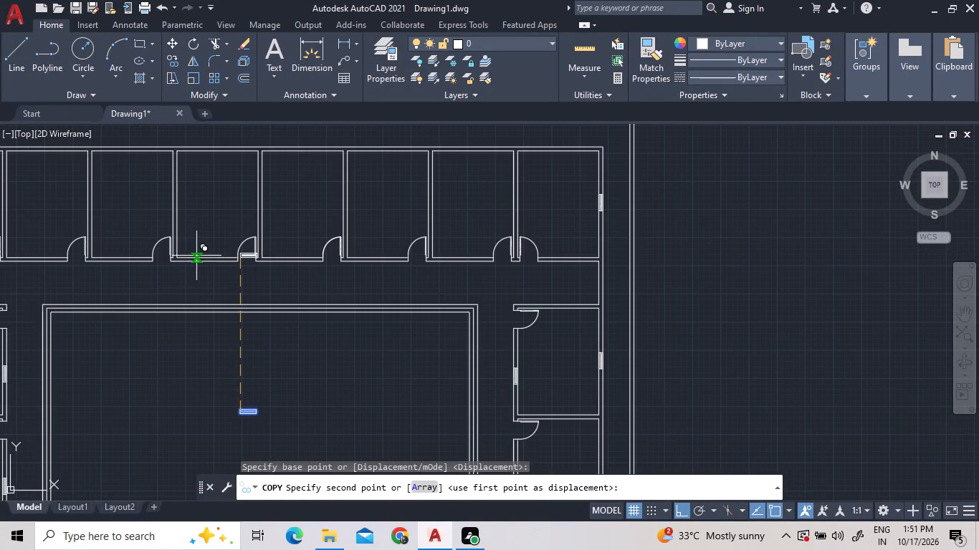
{"action": "scroll", "coordinate": [259, 285], "scroll_direction": "down", "scroll_amount": 3}
{"action": "scroll", "coordinate": [172, 284], "scroll_direction": "up", "scroll_amount": 3}
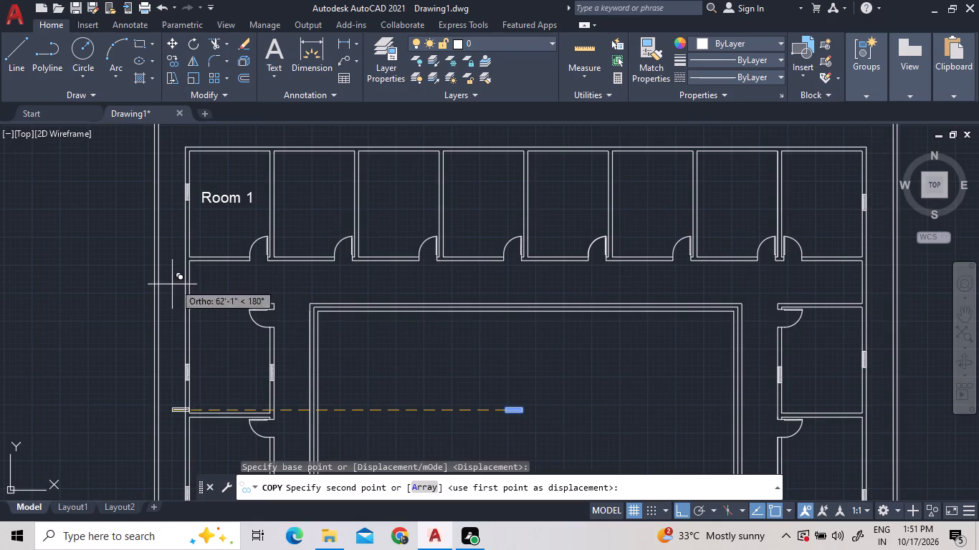
{"action": "scroll", "coordinate": [188, 276], "scroll_direction": "up", "scroll_amount": 2}
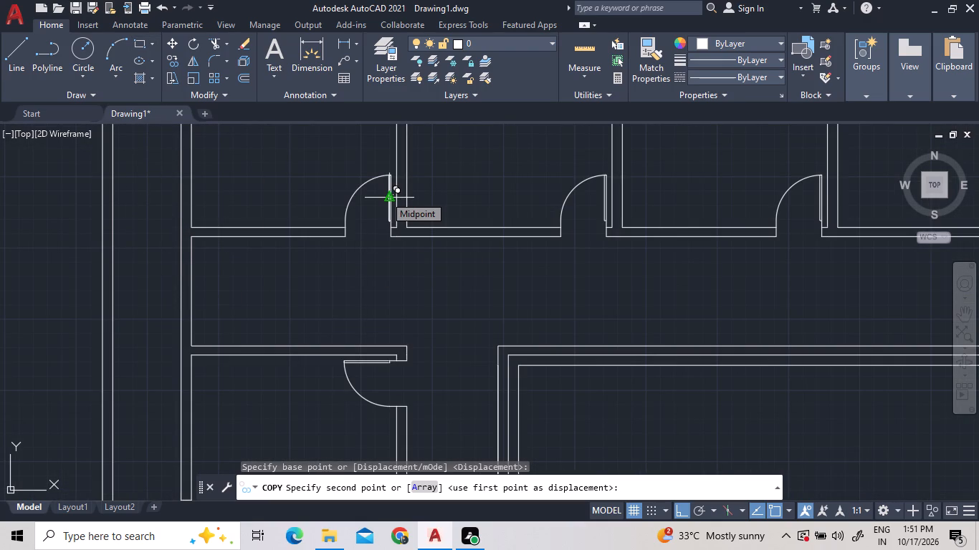
{"action": "key", "text": "F8"}
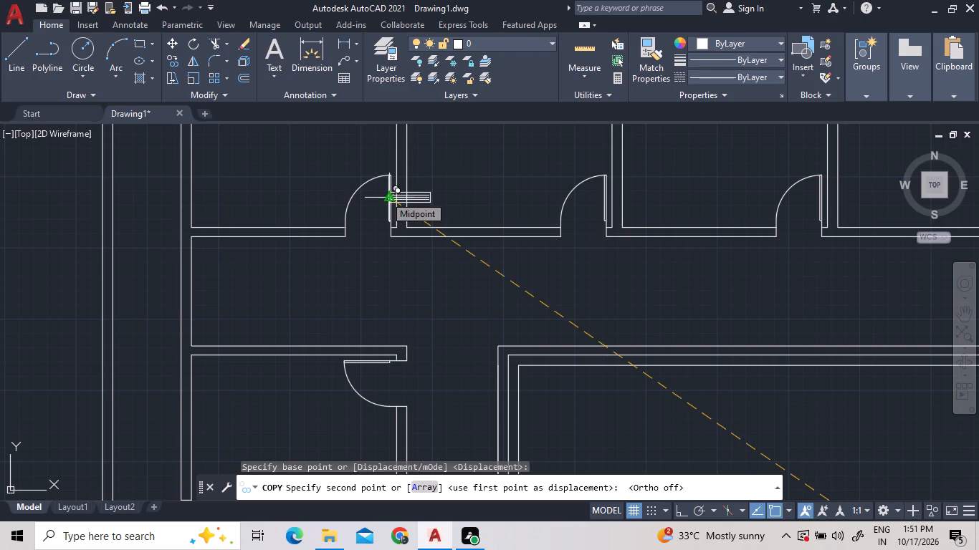
{"action": "scroll", "coordinate": [239, 231], "scroll_direction": "up", "scroll_amount": 4}
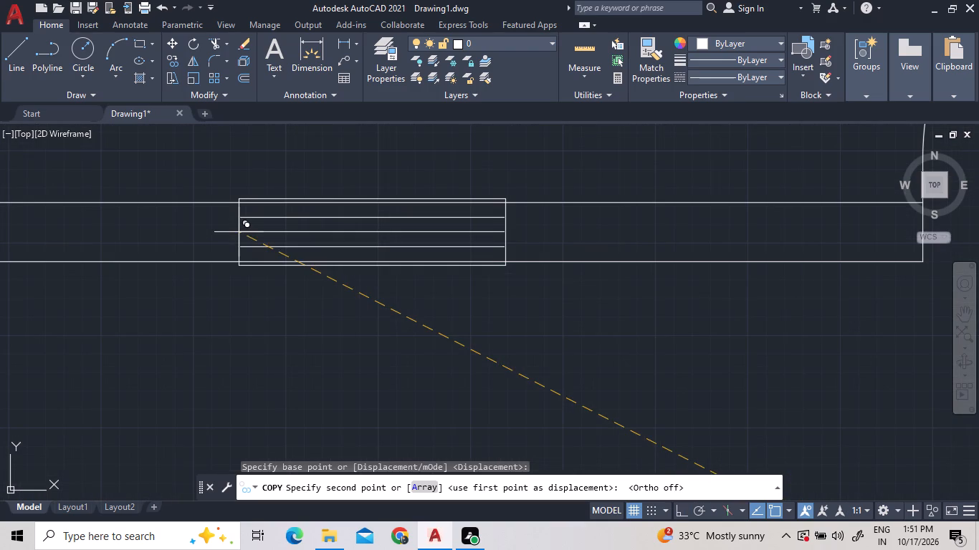
{"action": "scroll", "coordinate": [237, 238], "scroll_direction": "up", "scroll_amount": 1}
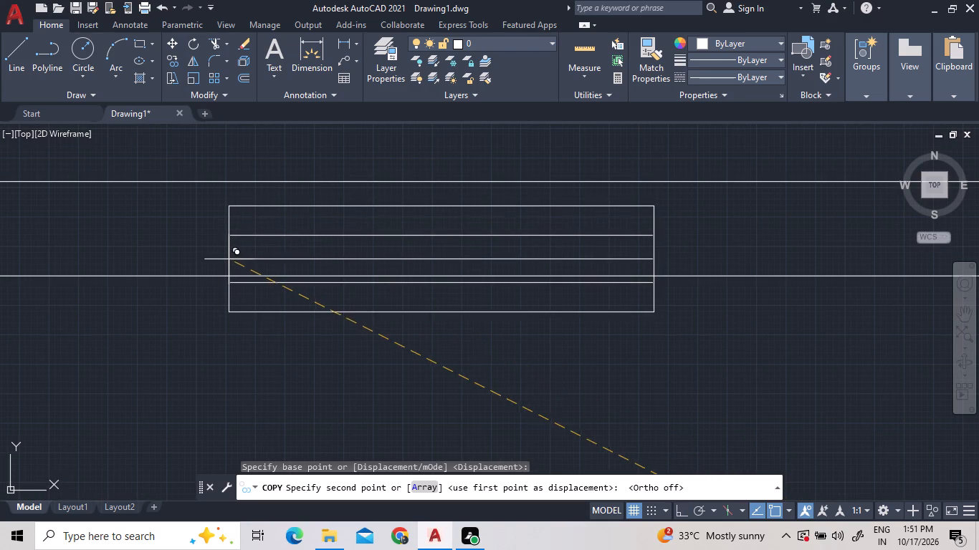
{"action": "scroll", "coordinate": [232, 236], "scroll_direction": "up", "scroll_amount": 1}
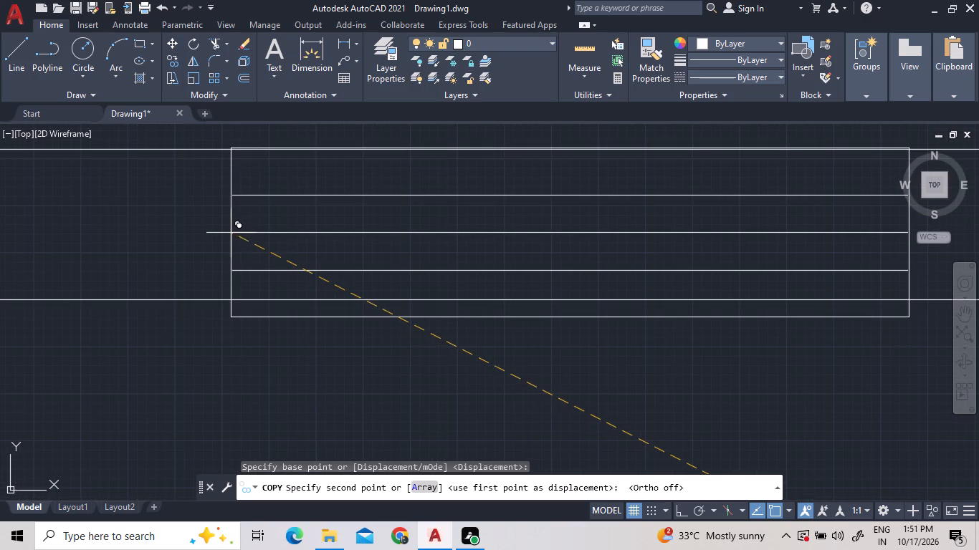
{"action": "scroll", "coordinate": [230, 233], "scroll_direction": "up", "scroll_amount": 2}
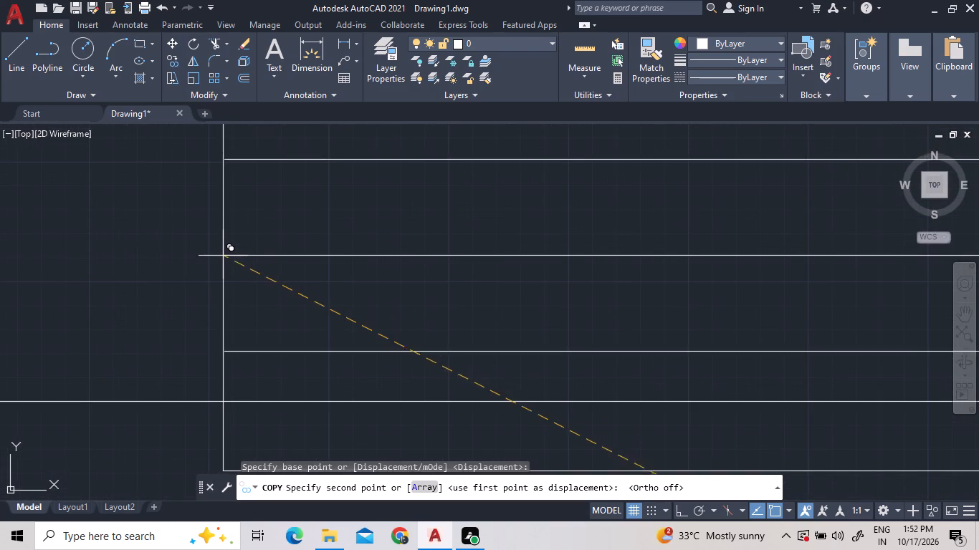
{"action": "scroll", "coordinate": [222, 398], "scroll_direction": "down", "scroll_amount": 2}
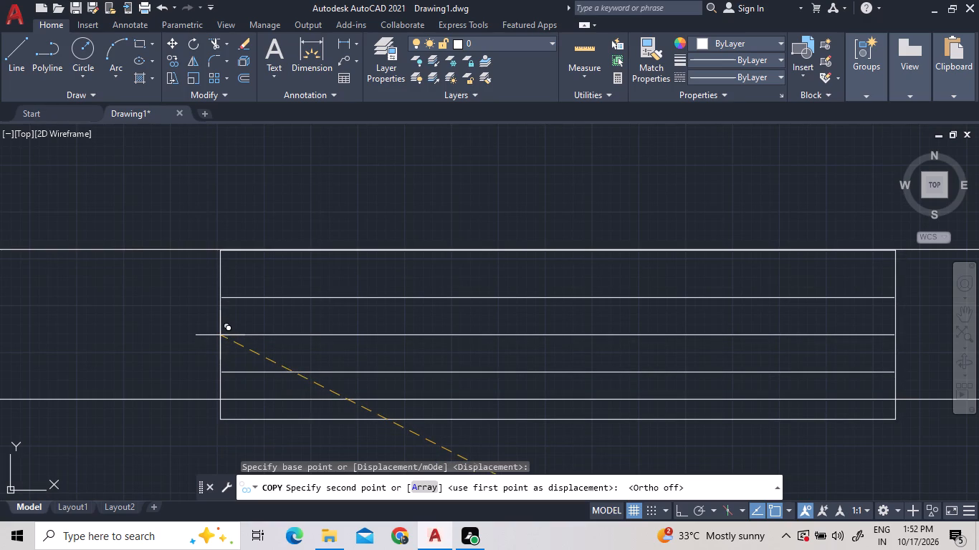
{"action": "left_click", "coordinate": [220, 335]}
Place another copy of the window in the corridor wall of the room east of Room 1, centred across the wall lines, and finish copying.
{"action": "scroll", "coordinate": [62, 331], "scroll_direction": "down", "scroll_amount": 4}
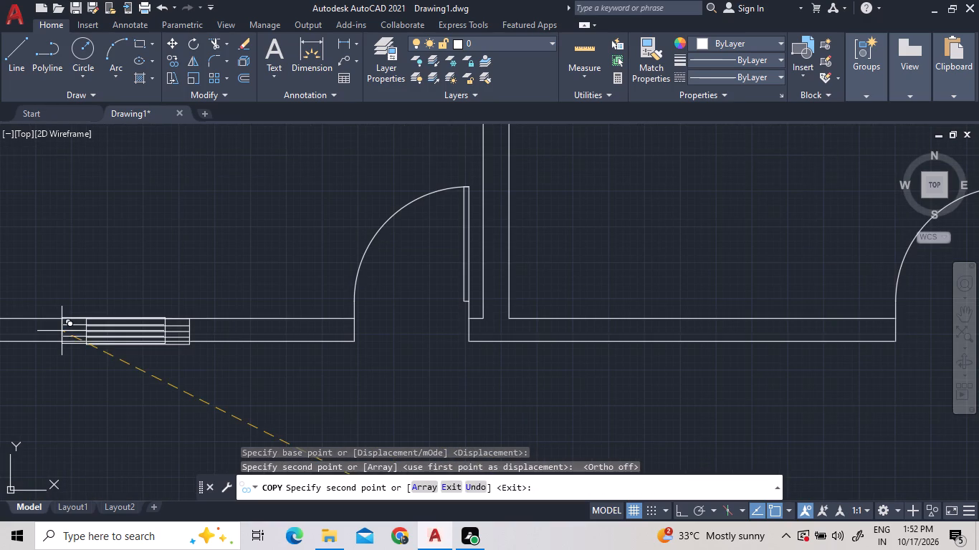
{"action": "scroll", "coordinate": [266, 364], "scroll_direction": "down", "scroll_amount": 2}
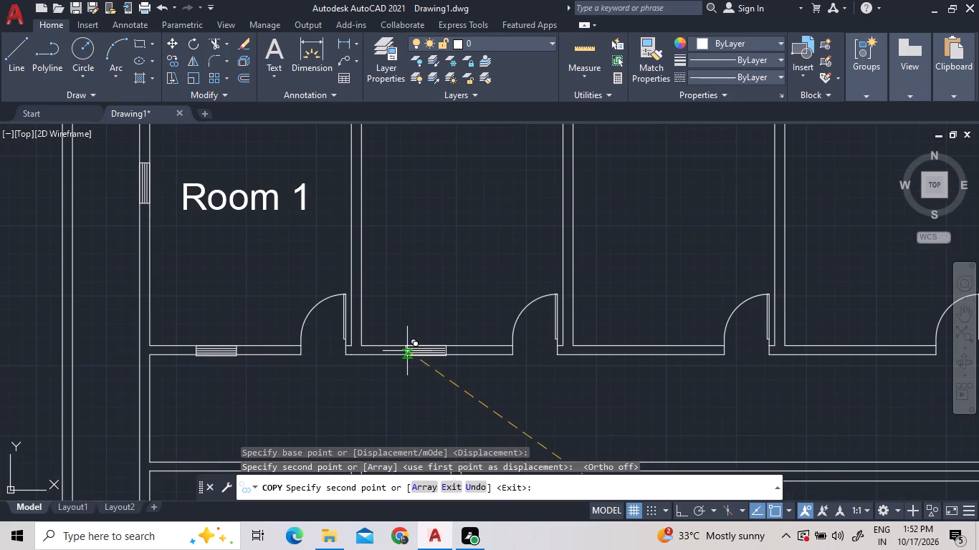
{"action": "scroll", "coordinate": [407, 351], "scroll_direction": "up", "scroll_amount": 5}
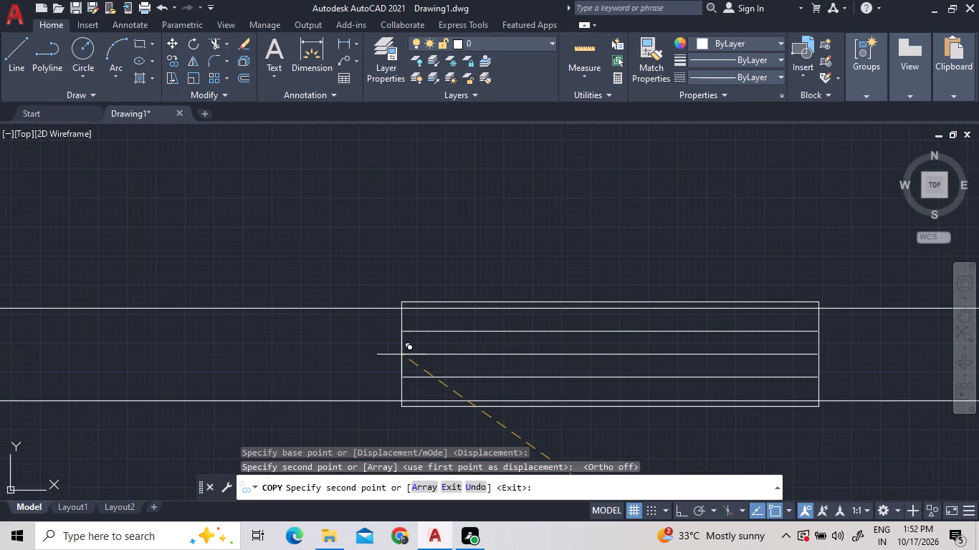
{"action": "double_click", "coordinate": [401, 354]}
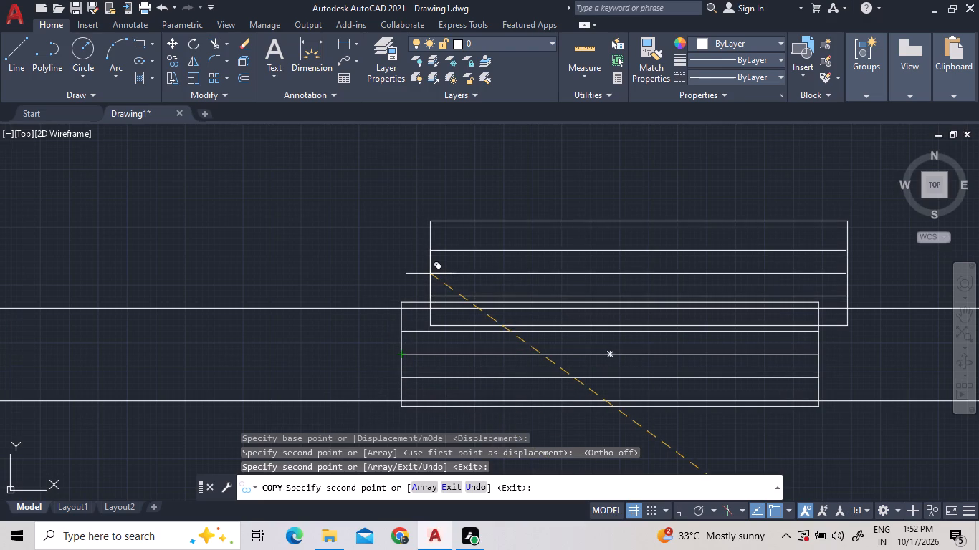
{"action": "key", "text": "Escape"}
Measure the thickness of Room 1's corridor wall and the depth of its window.
{"action": "scroll", "coordinate": [394, 380], "scroll_direction": "down", "scroll_amount": 1}
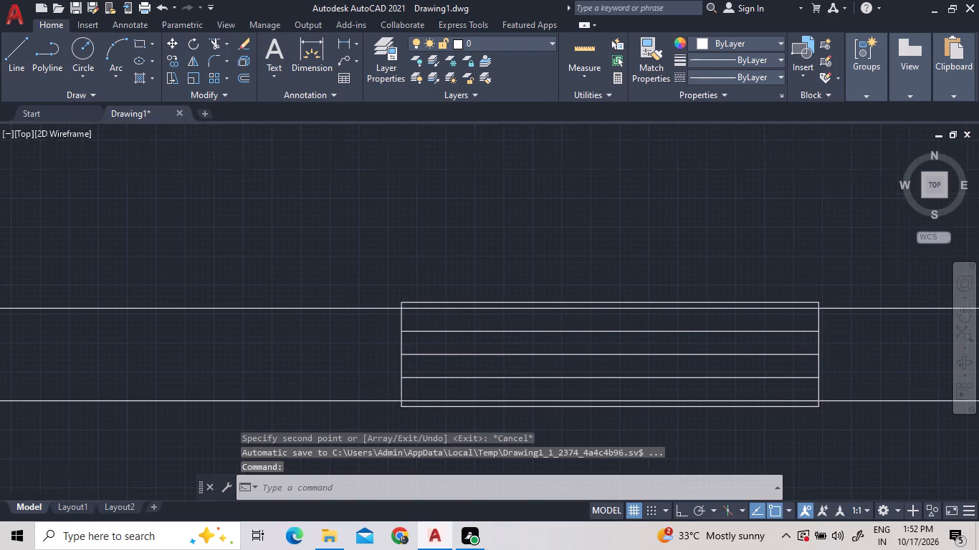
{"action": "scroll", "coordinate": [394, 380], "scroll_direction": "down", "scroll_amount": 4}
{"action": "scroll", "coordinate": [176, 381], "scroll_direction": "up", "scroll_amount": 6}
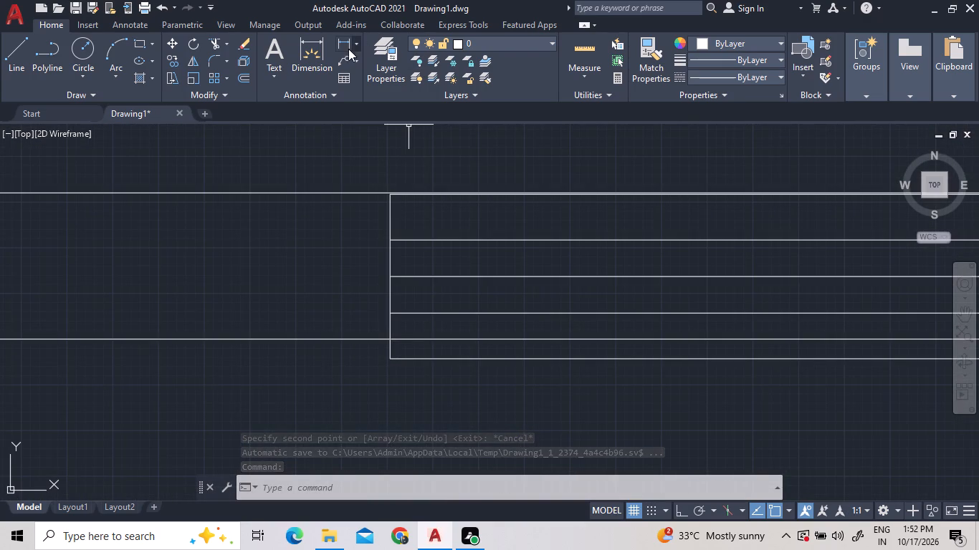
{"action": "left_click", "coordinate": [596, 52]}
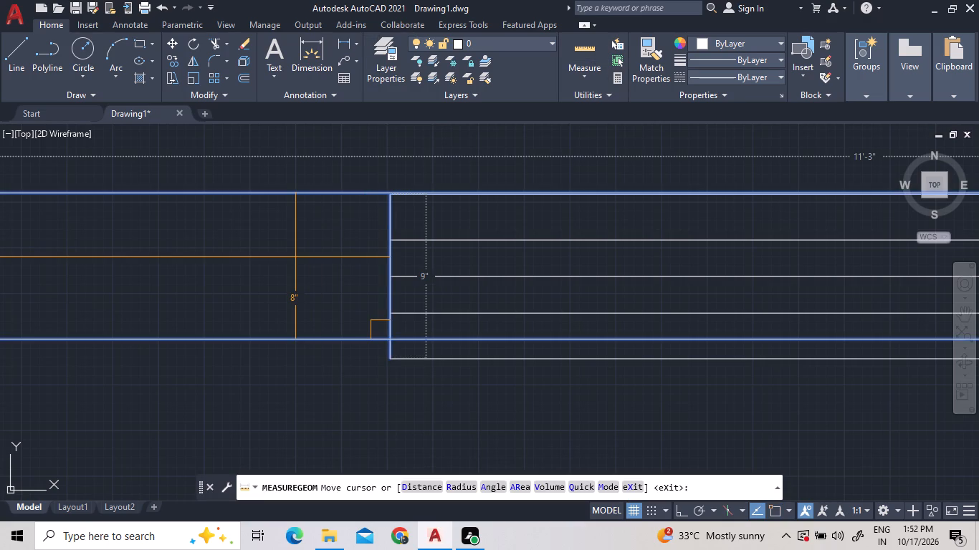
{"action": "key", "text": "Escape"}
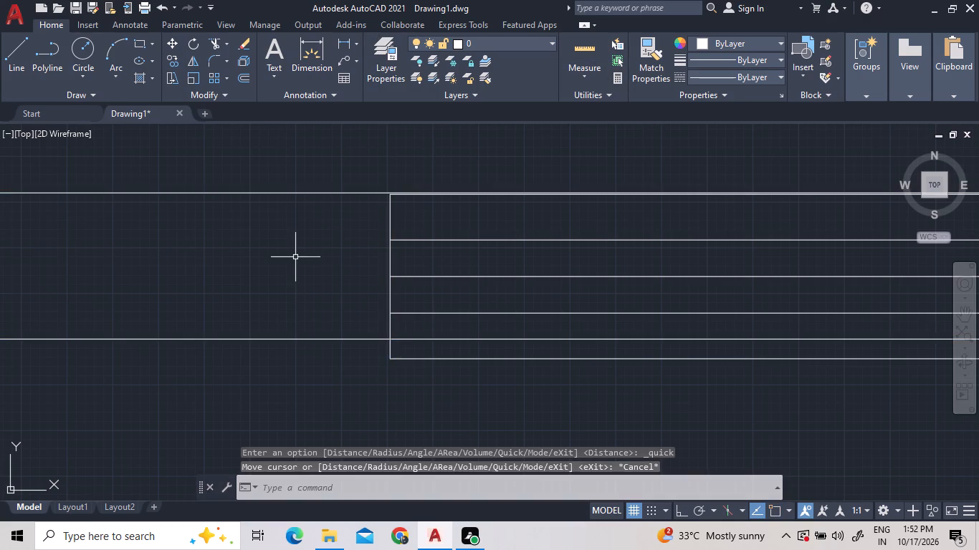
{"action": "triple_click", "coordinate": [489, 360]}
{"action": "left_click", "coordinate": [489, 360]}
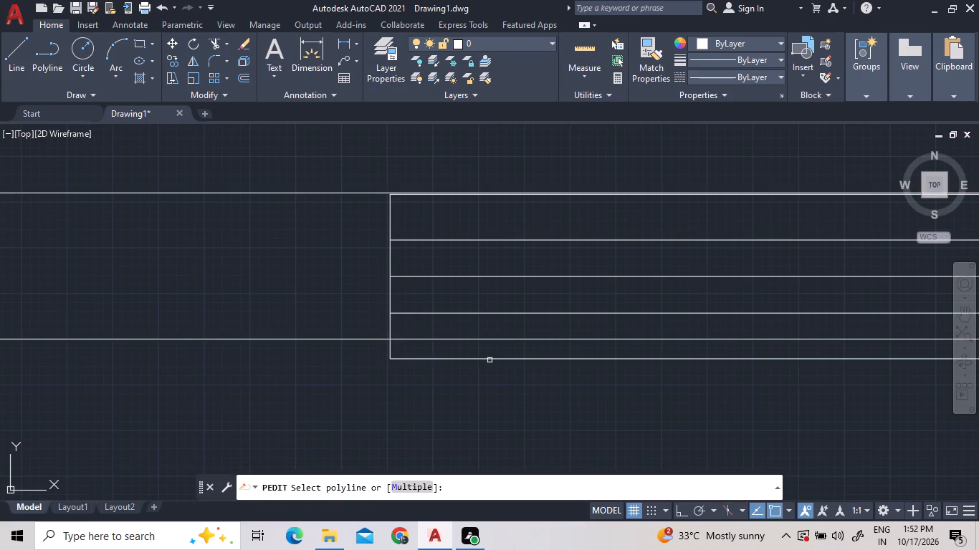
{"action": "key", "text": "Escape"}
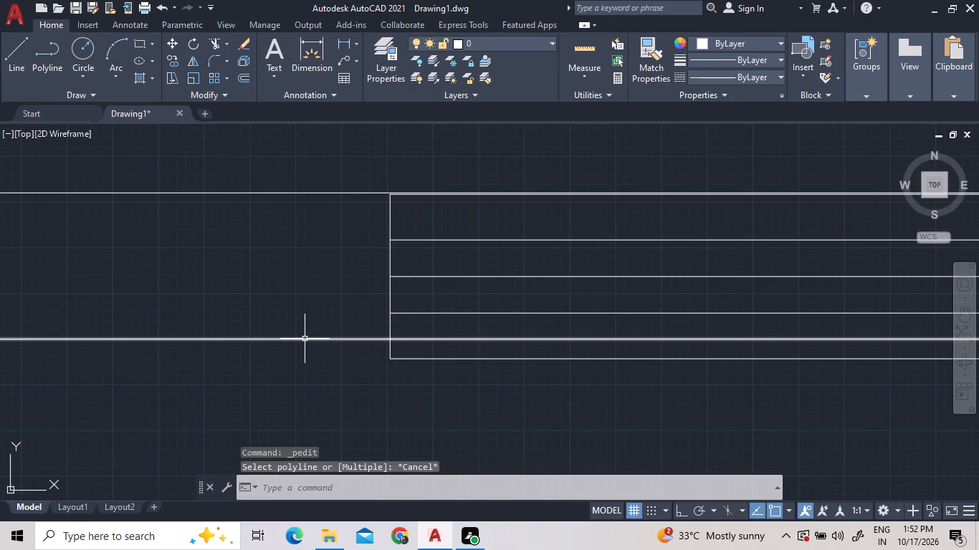
Move the corridor-side line of Room 1's lower wall down to align with the window's lower edge.
{"action": "left_click", "coordinate": [305, 339]}
{"action": "right_click", "coordinate": [305, 339]}
{"action": "key", "text": "Escape"}
{"action": "scroll", "coordinate": [305, 339], "scroll_direction": "down", "scroll_amount": 3}
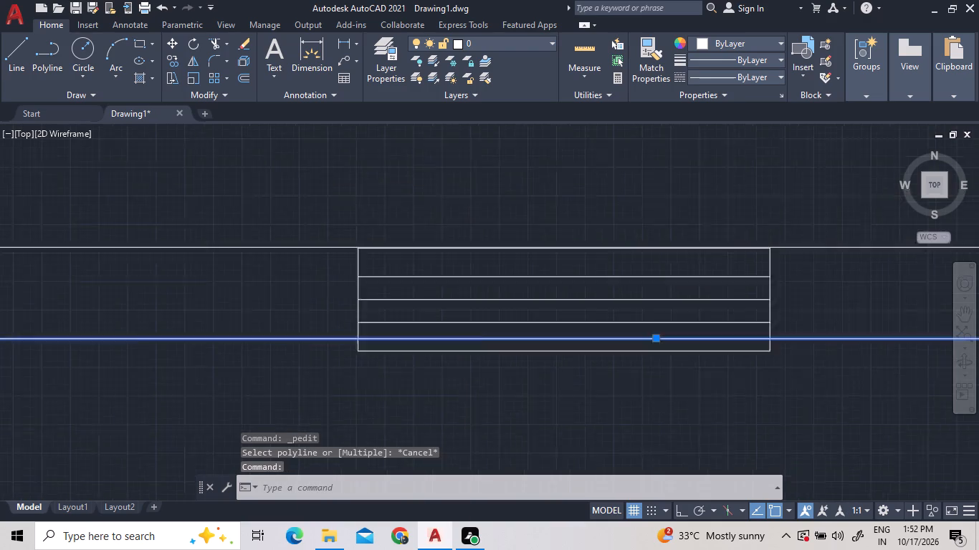
{"action": "scroll", "coordinate": [305, 339], "scroll_direction": "down", "scroll_amount": 3}
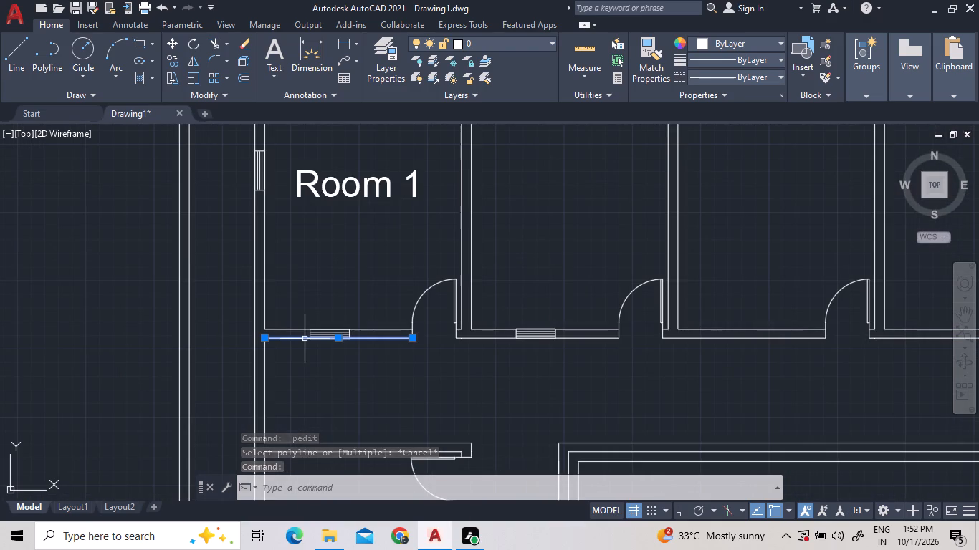
{"action": "scroll", "coordinate": [305, 339], "scroll_direction": "up", "scroll_amount": 5}
{"action": "right_click", "coordinate": [305, 339]}
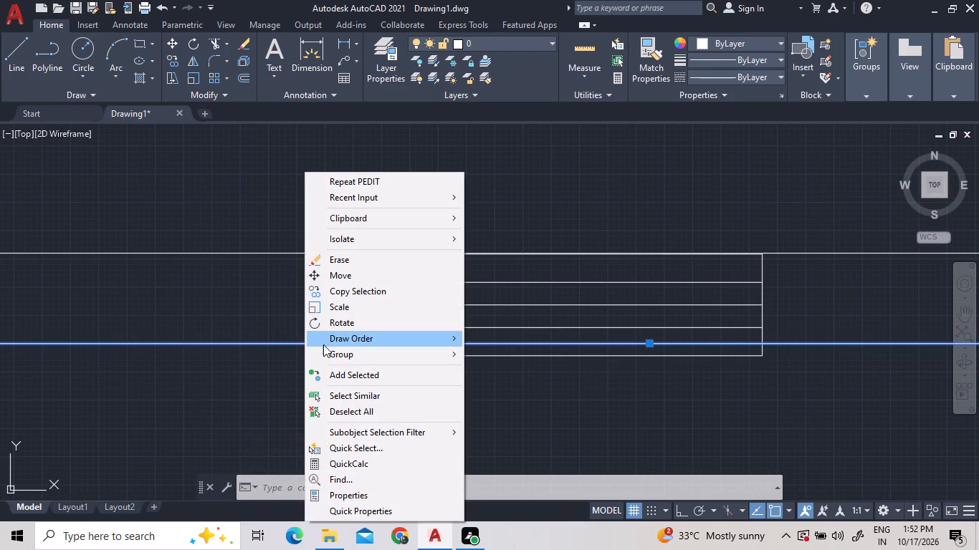
{"action": "left_click", "coordinate": [371, 279]}
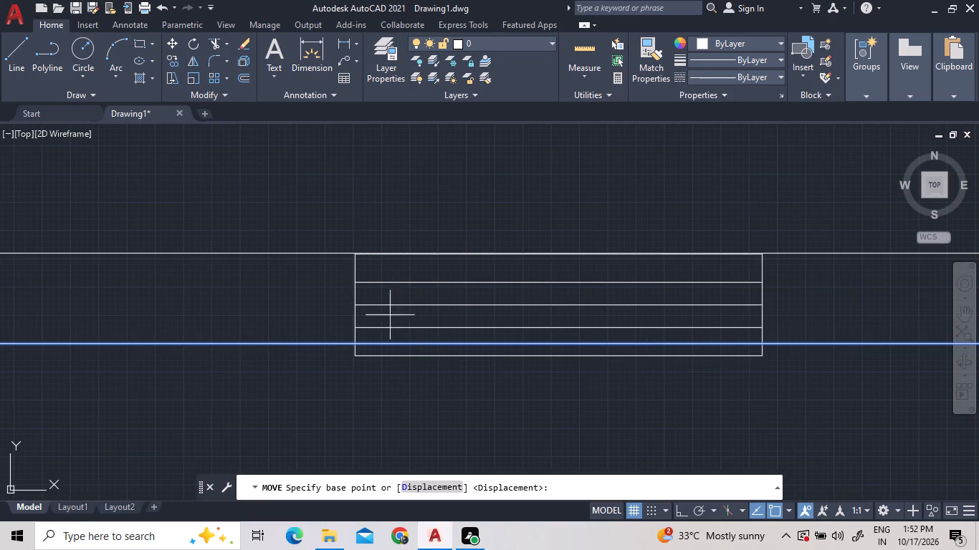
{"action": "double_click", "coordinate": [358, 342]}
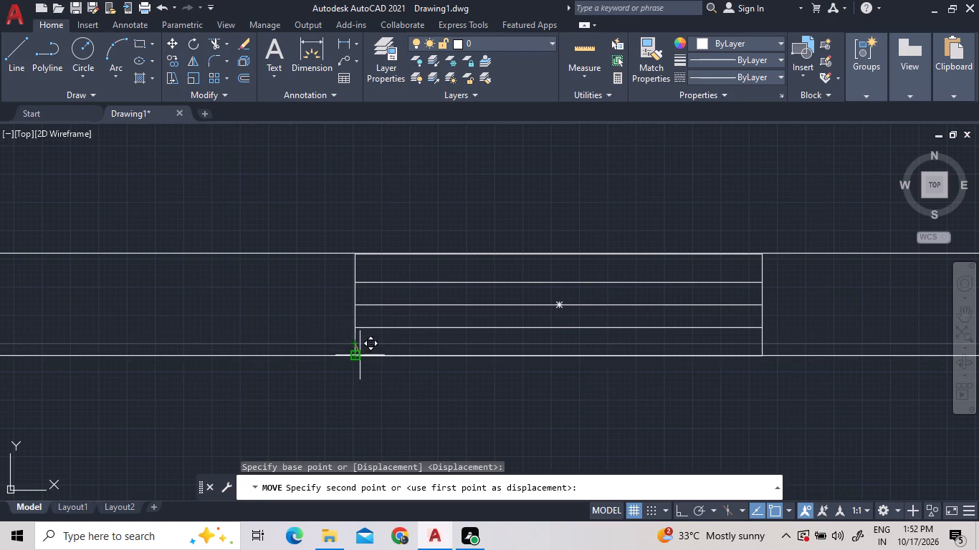
{"action": "double_click", "coordinate": [358, 352]}
{"action": "scroll", "coordinate": [358, 352], "scroll_direction": "down", "scroll_amount": 3}
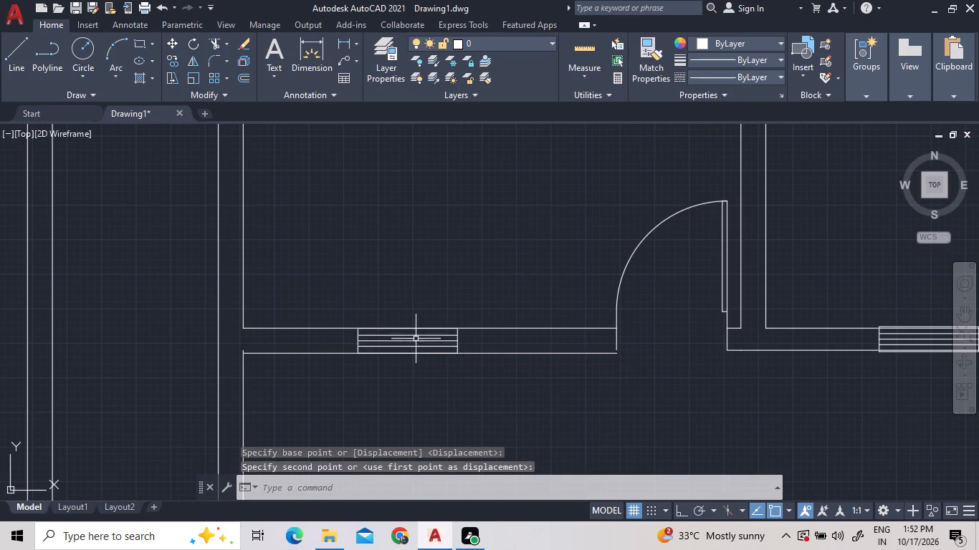
Undo the move of the corridor-side line of Room 1's lower wall.
{"action": "scroll", "coordinate": [423, 328], "scroll_direction": "down", "scroll_amount": 2}
{"action": "scroll", "coordinate": [491, 318], "scroll_direction": "down", "scroll_amount": 2}
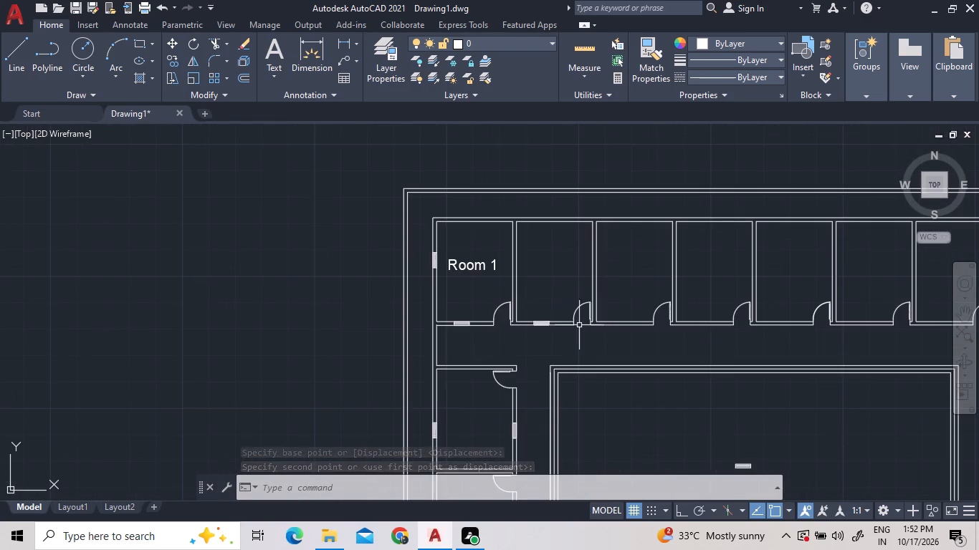
{"action": "scroll", "coordinate": [579, 325], "scroll_direction": "up", "scroll_amount": 3}
{"action": "scroll", "coordinate": [486, 330], "scroll_direction": "up", "scroll_amount": 2}
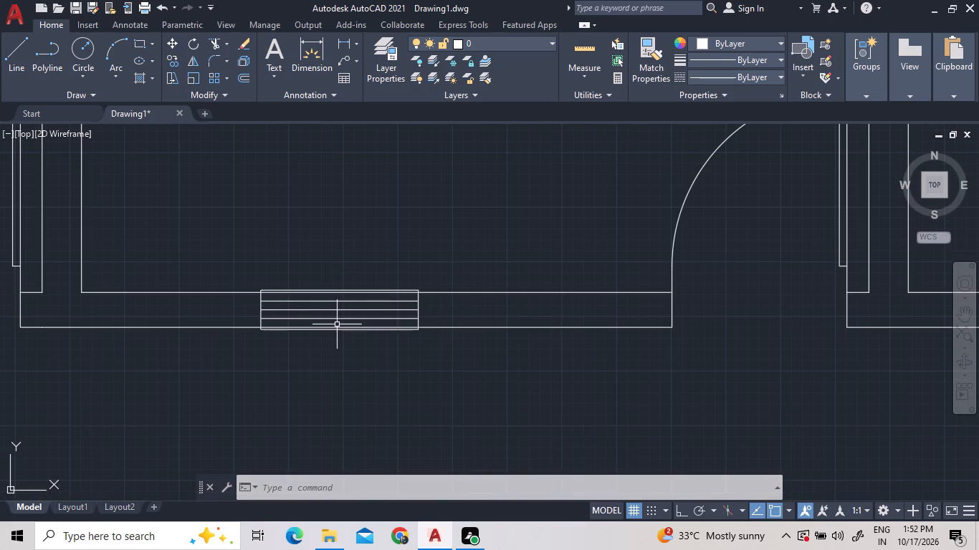
{"action": "scroll", "coordinate": [361, 319], "scroll_direction": "down", "scroll_amount": 2}
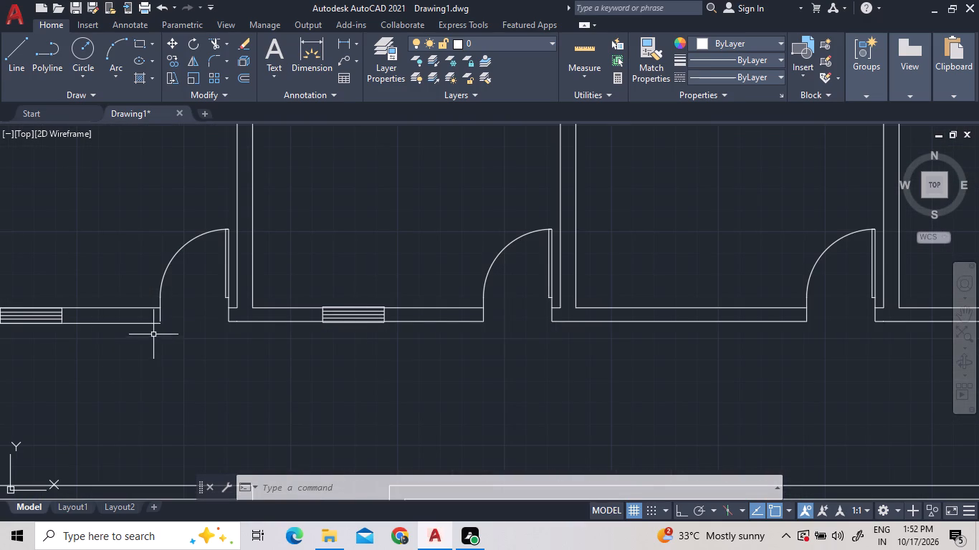
{"action": "left_click", "coordinate": [164, 2]}
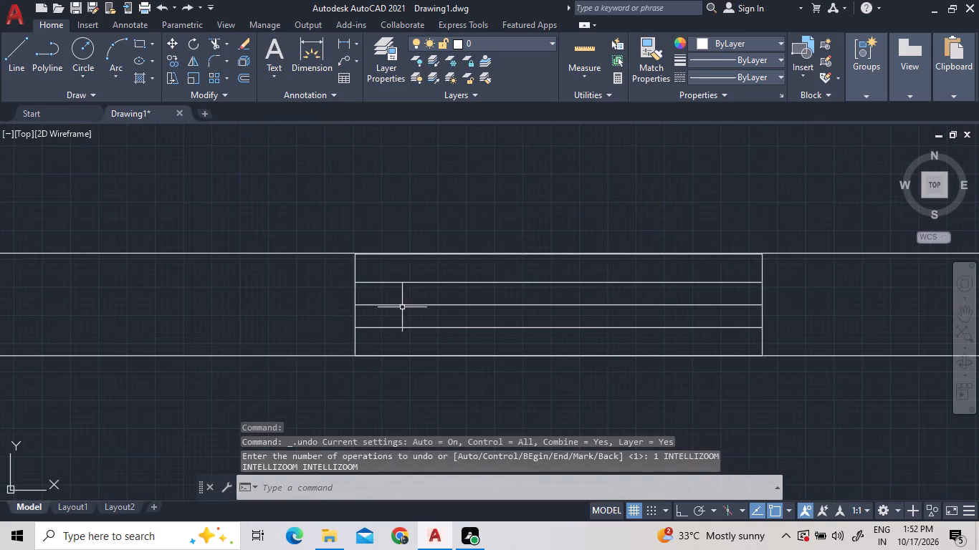
{"action": "scroll", "coordinate": [402, 307], "scroll_direction": "down", "scroll_amount": 4}
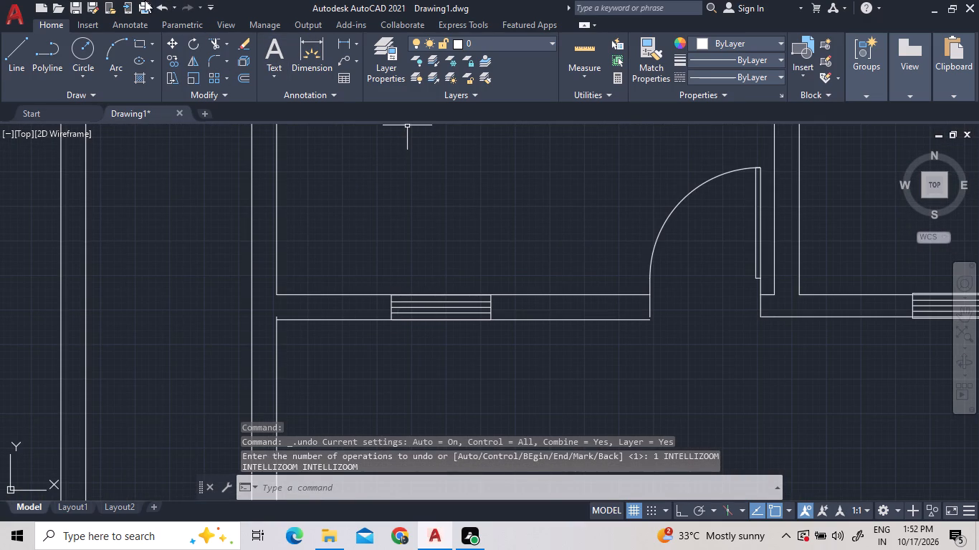
{"action": "double_click", "coordinate": [158, 9]}
Explode the outer rectangle of the window in Room 1's corridor wall into separate lines.
{"action": "scroll", "coordinate": [542, 385], "scroll_direction": "down", "scroll_amount": 3}
{"action": "scroll", "coordinate": [593, 380], "scroll_direction": "up", "scroll_amount": 2}
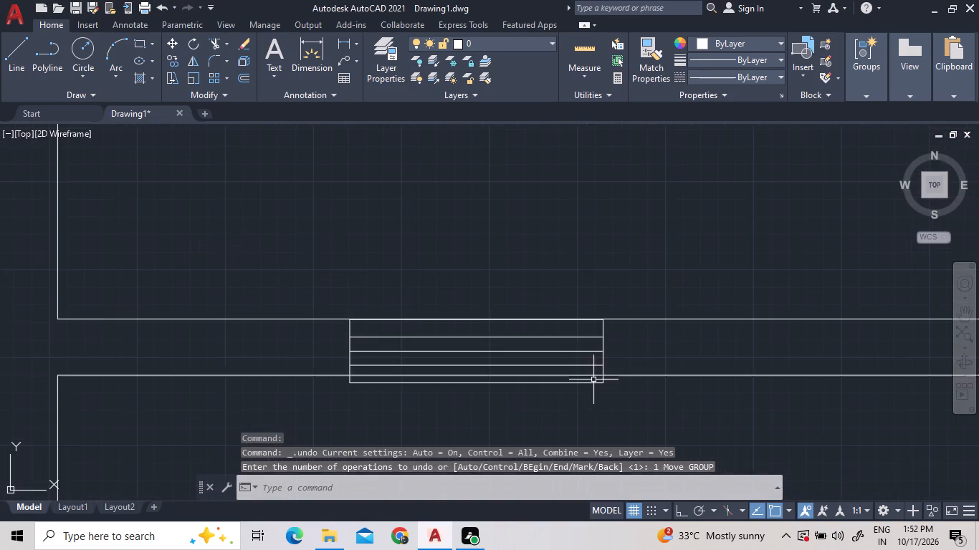
{"action": "scroll", "coordinate": [591, 380], "scroll_direction": "up", "scroll_amount": 3}
{"action": "left_click", "coordinate": [590, 403]}
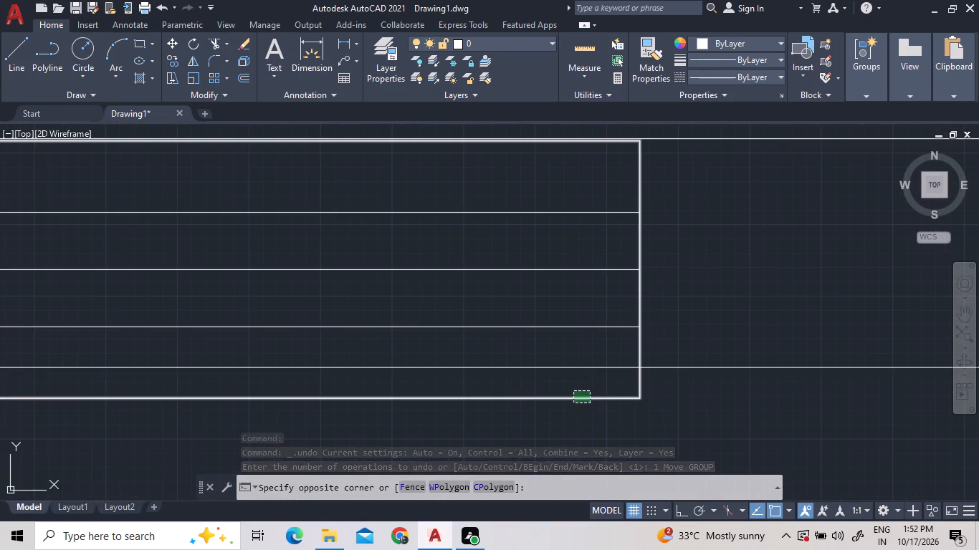
{"action": "left_click", "coordinate": [573, 391]}
{"action": "type", "text": "x"}
{"action": "key", "text": "space"}
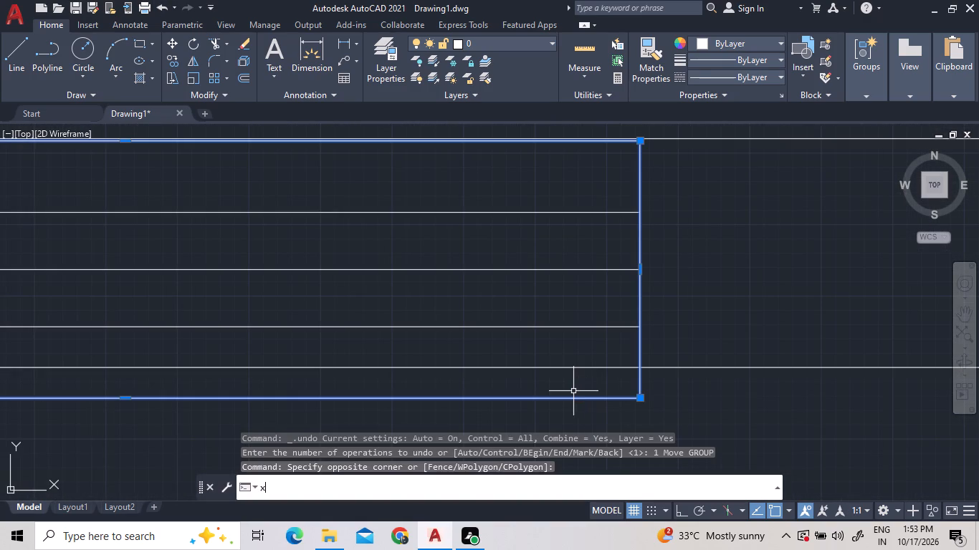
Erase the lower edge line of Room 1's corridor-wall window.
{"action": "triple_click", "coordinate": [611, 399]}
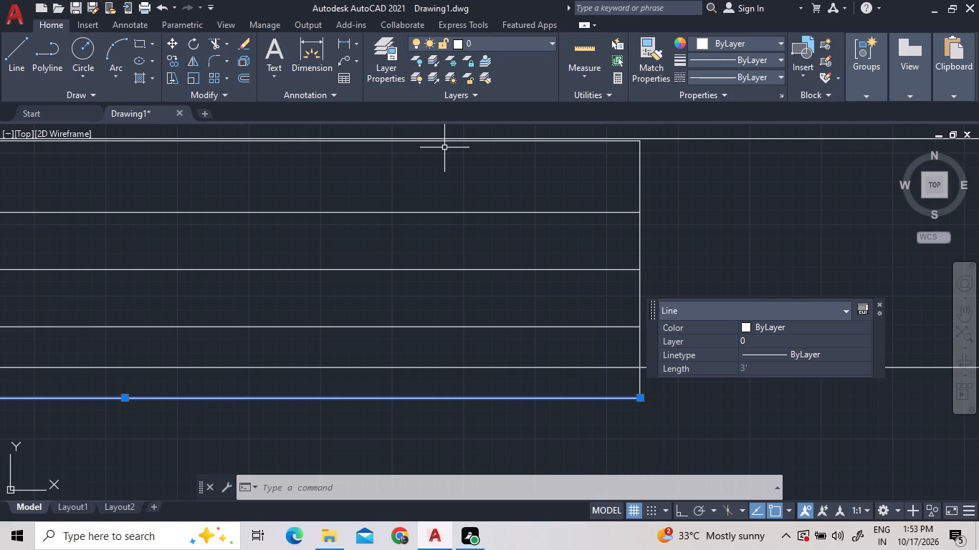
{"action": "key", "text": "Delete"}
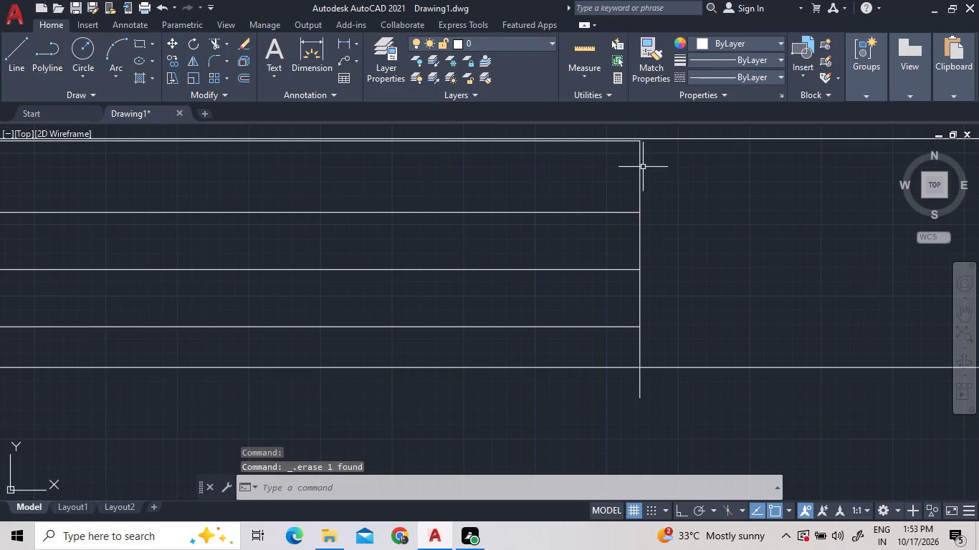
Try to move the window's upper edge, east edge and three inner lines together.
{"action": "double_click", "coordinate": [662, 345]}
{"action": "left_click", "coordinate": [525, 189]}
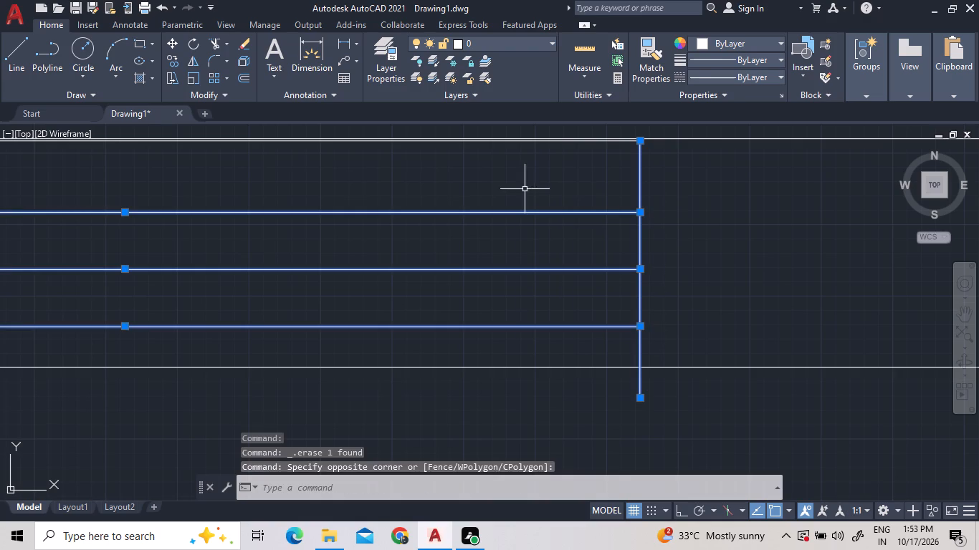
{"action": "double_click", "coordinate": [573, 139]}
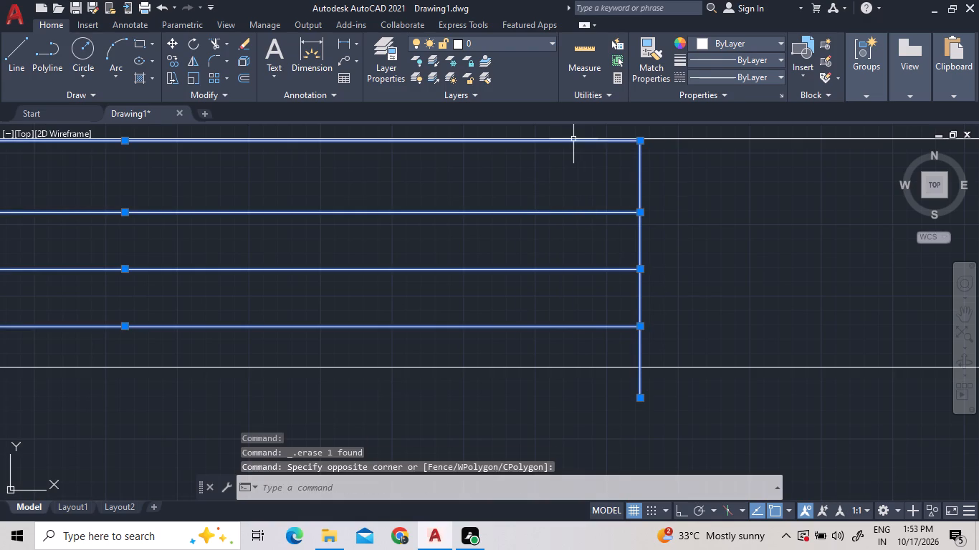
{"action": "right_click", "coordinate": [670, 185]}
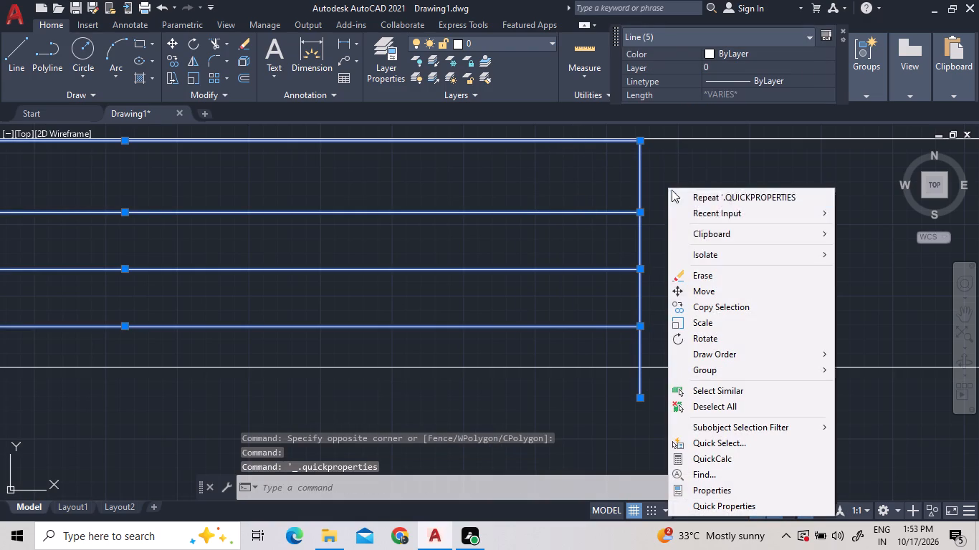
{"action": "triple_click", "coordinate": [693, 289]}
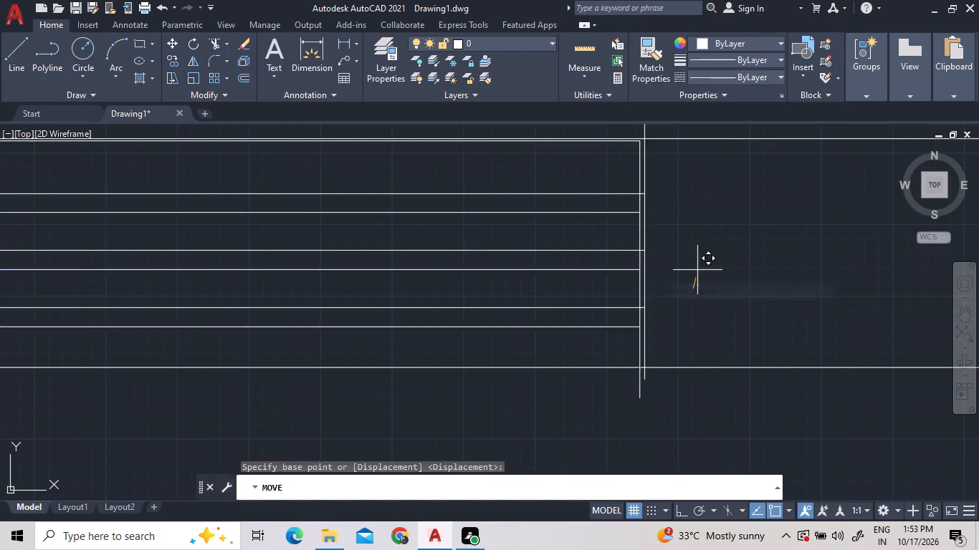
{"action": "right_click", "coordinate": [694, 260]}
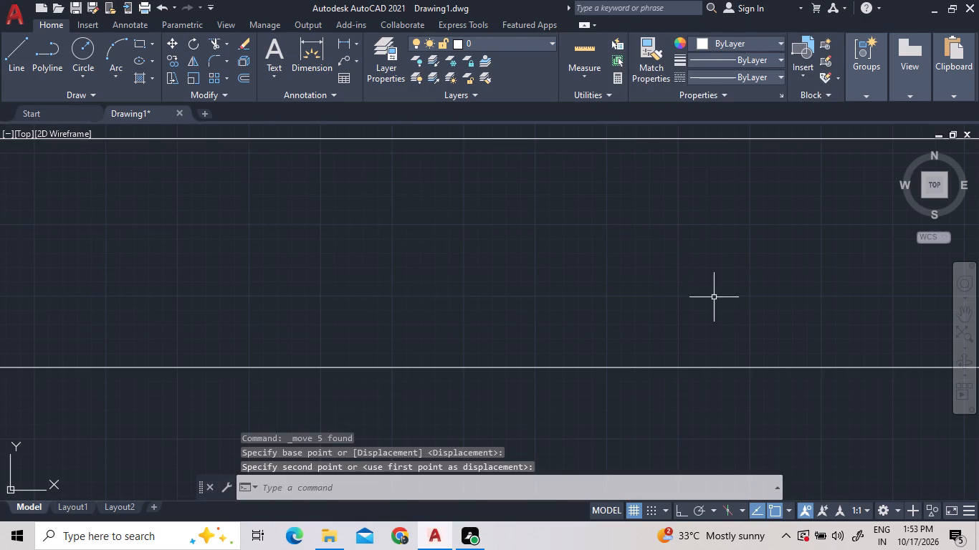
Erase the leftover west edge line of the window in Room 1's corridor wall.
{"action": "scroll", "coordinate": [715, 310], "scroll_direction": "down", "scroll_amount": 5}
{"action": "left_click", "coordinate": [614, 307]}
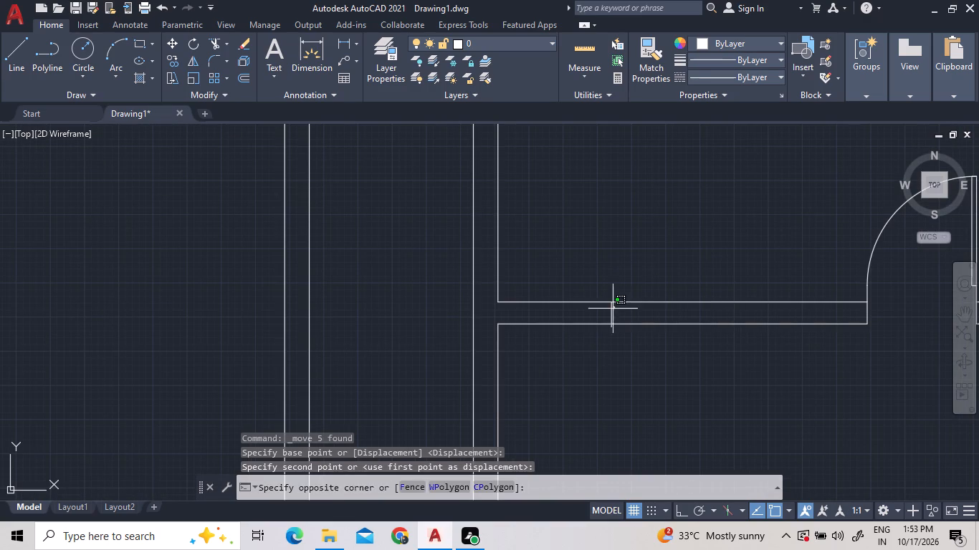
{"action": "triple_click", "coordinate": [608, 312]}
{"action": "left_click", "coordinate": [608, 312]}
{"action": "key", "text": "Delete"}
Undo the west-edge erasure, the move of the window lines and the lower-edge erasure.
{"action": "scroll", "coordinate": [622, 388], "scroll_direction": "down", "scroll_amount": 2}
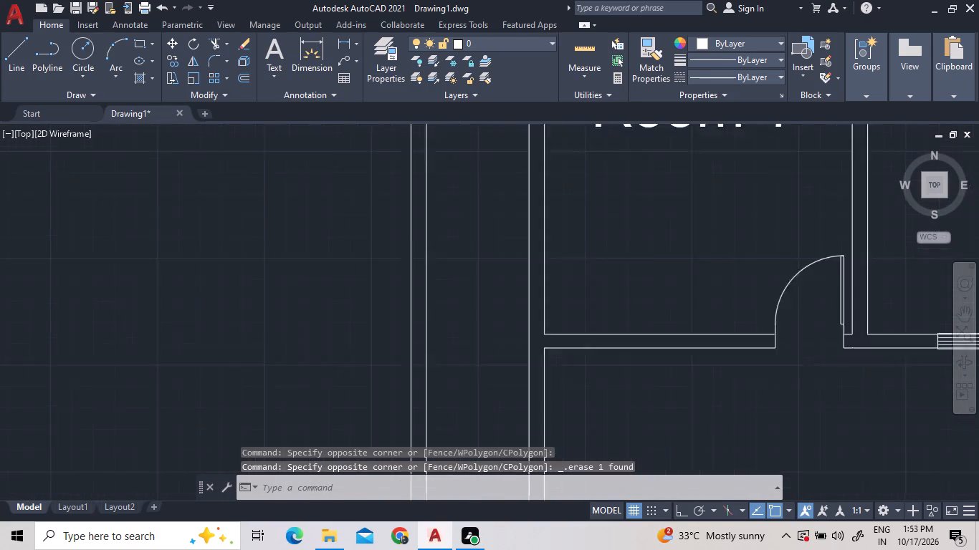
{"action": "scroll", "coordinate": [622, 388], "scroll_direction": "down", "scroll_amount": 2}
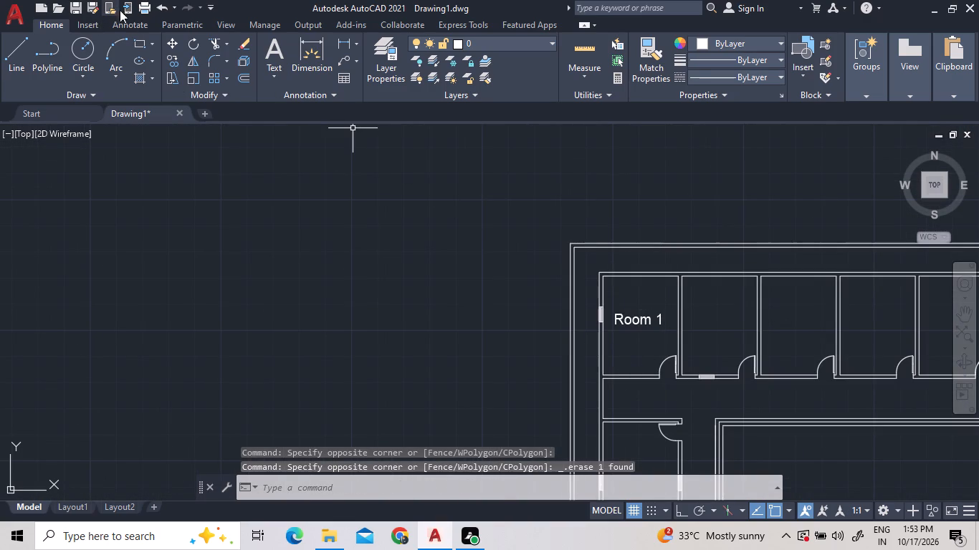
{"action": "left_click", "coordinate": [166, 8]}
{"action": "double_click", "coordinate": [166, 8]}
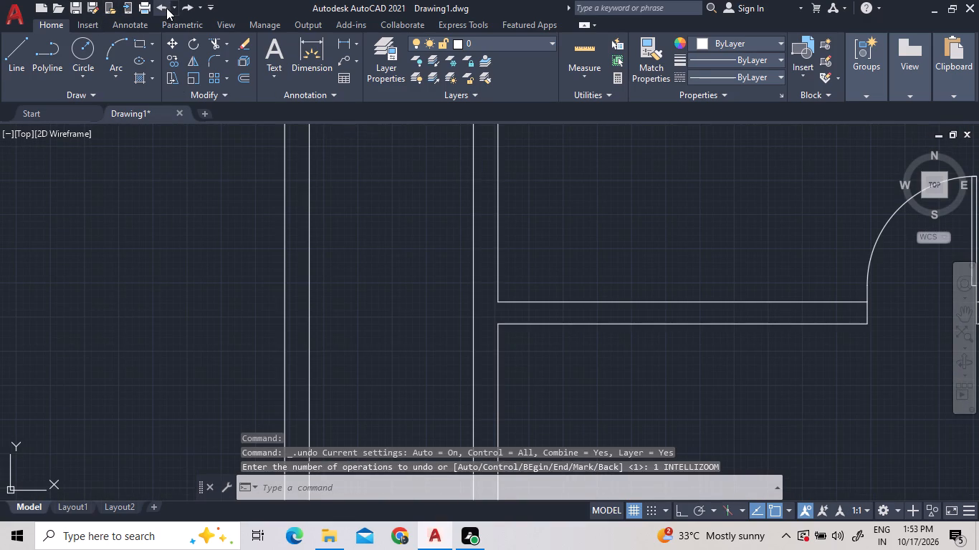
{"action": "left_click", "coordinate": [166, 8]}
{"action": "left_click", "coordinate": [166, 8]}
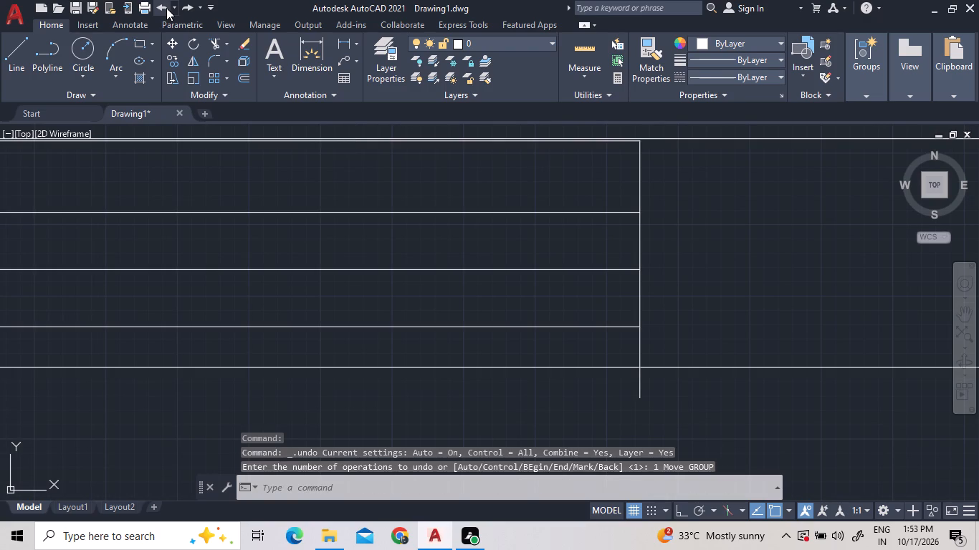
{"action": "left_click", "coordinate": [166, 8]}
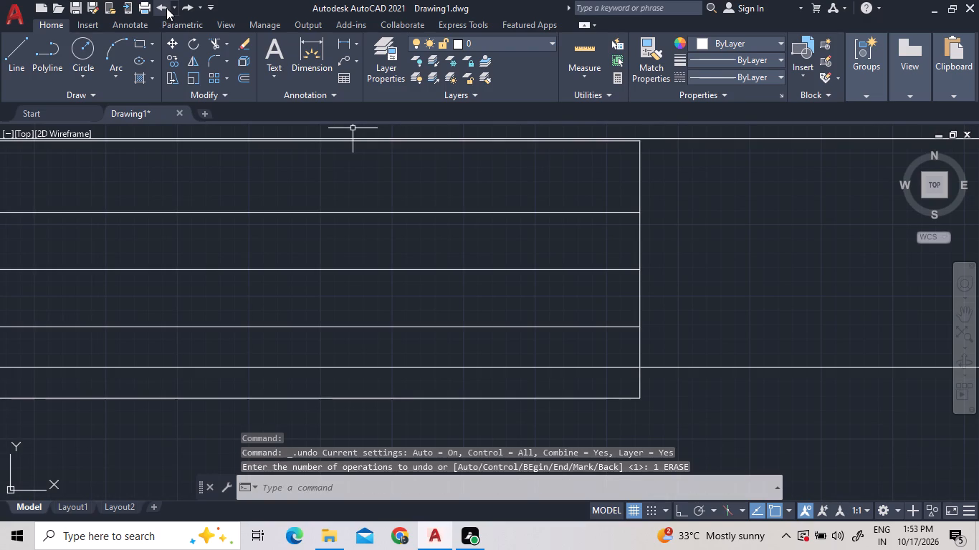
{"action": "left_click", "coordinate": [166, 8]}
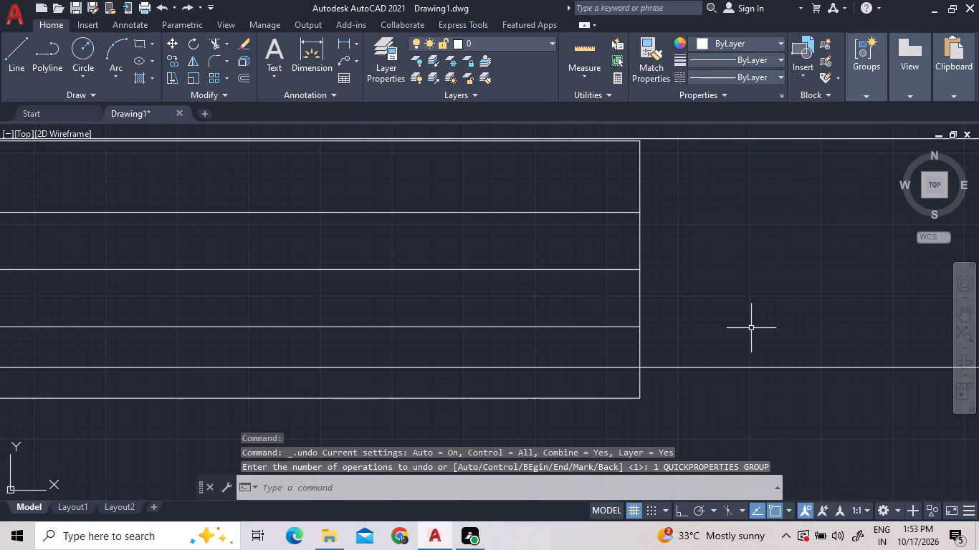
Move the window's edges and inner lines up from its upper-east corner onto the room-side line of Room 1's corridor wall.
{"action": "left_click", "coordinate": [727, 348]}
{"action": "double_click", "coordinate": [421, 178]}
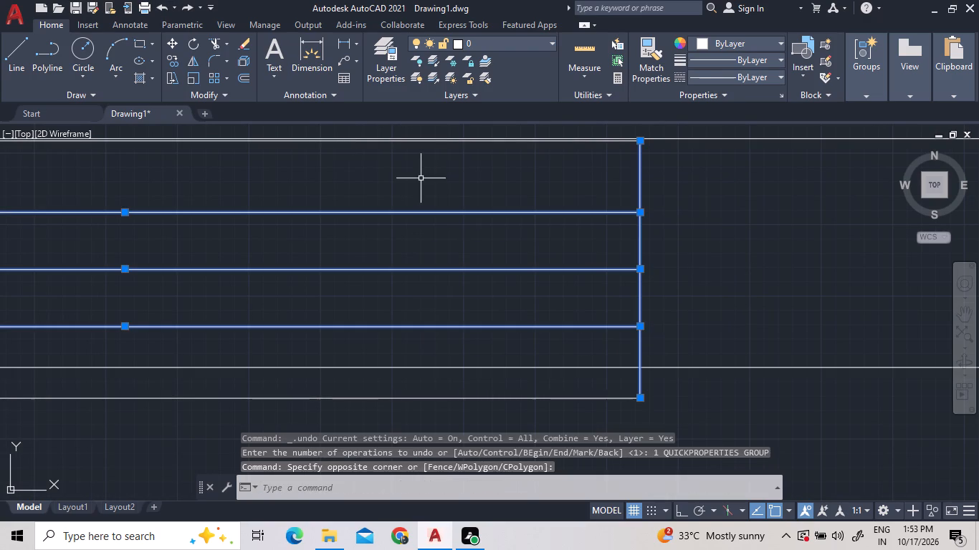
{"action": "left_click", "coordinate": [497, 139]}
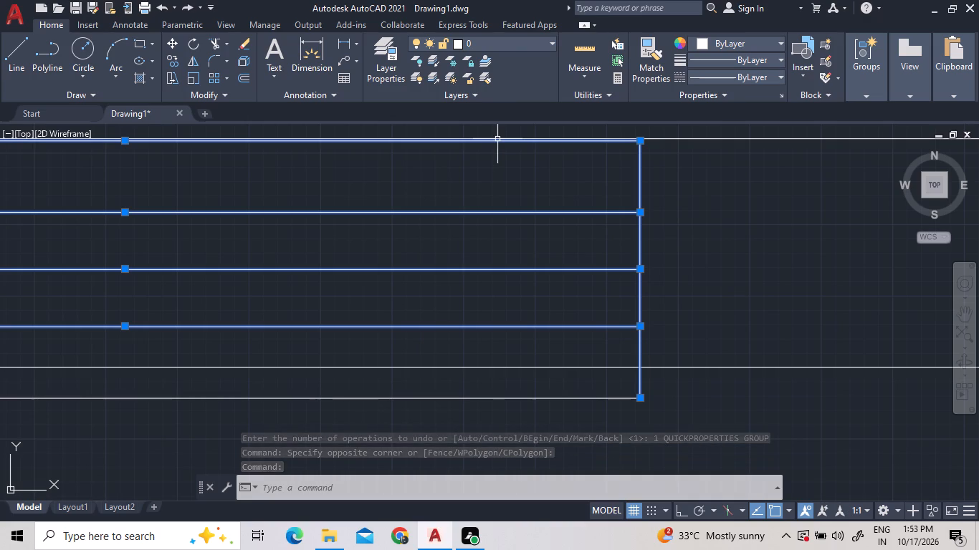
{"action": "left_click", "coordinate": [475, 401]}
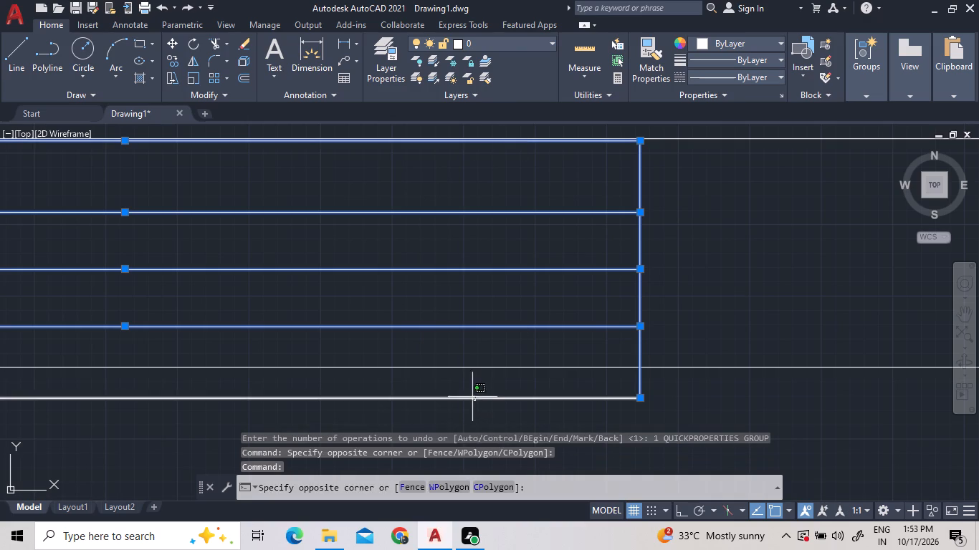
{"action": "left_click", "coordinate": [457, 385]}
{"action": "right_click", "coordinate": [445, 370]}
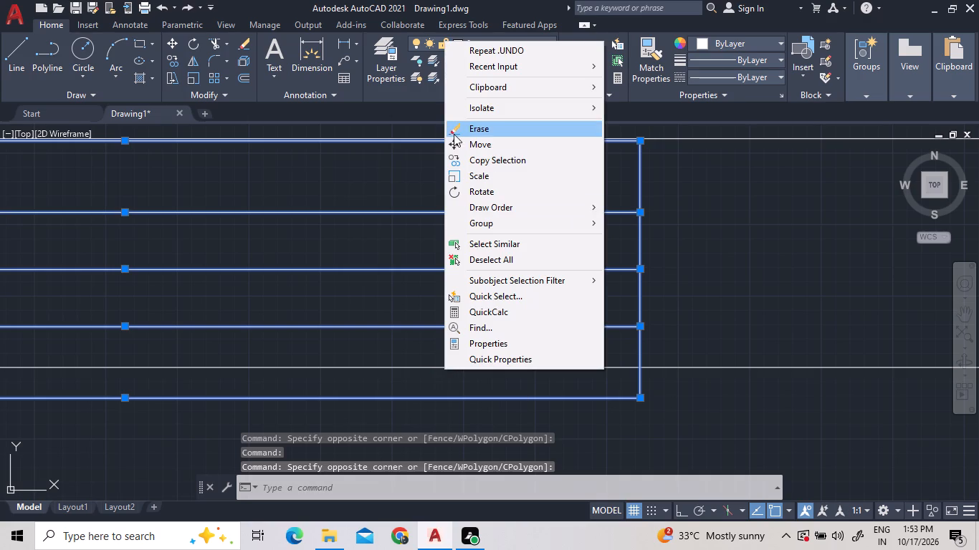
{"action": "left_click", "coordinate": [455, 143]}
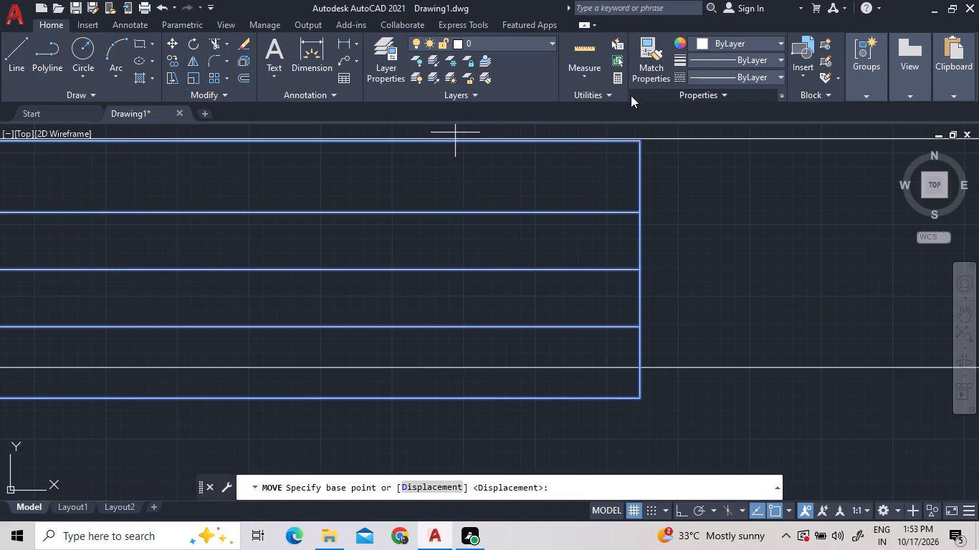
{"action": "scroll", "coordinate": [636, 116], "scroll_direction": "up", "scroll_amount": 8}
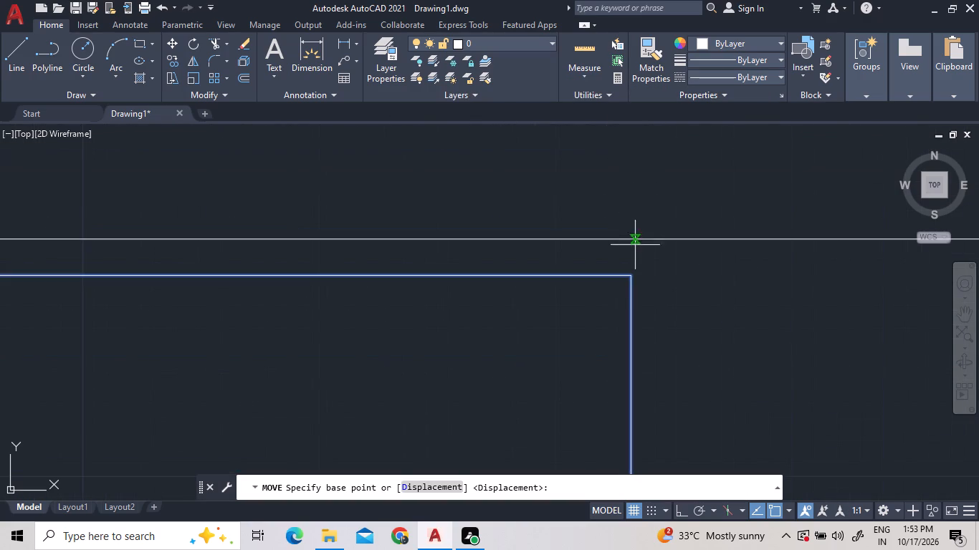
{"action": "double_click", "coordinate": [631, 276]}
{"action": "left_click", "coordinate": [631, 241]}
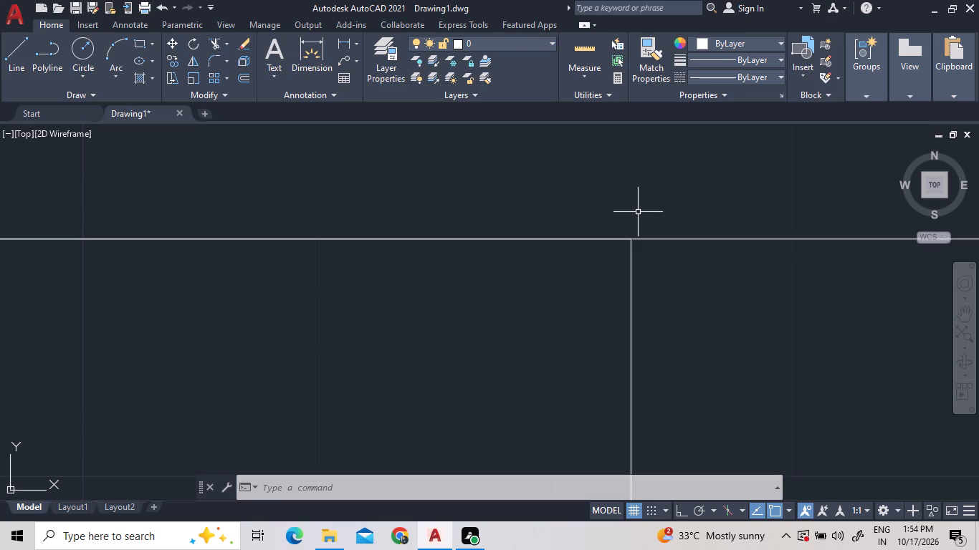
Trim away the parts of Room 1's window that extend below the corridor-side wall line, including its lower edge.
{"action": "scroll", "coordinate": [644, 220], "scroll_direction": "down", "scroll_amount": 8}
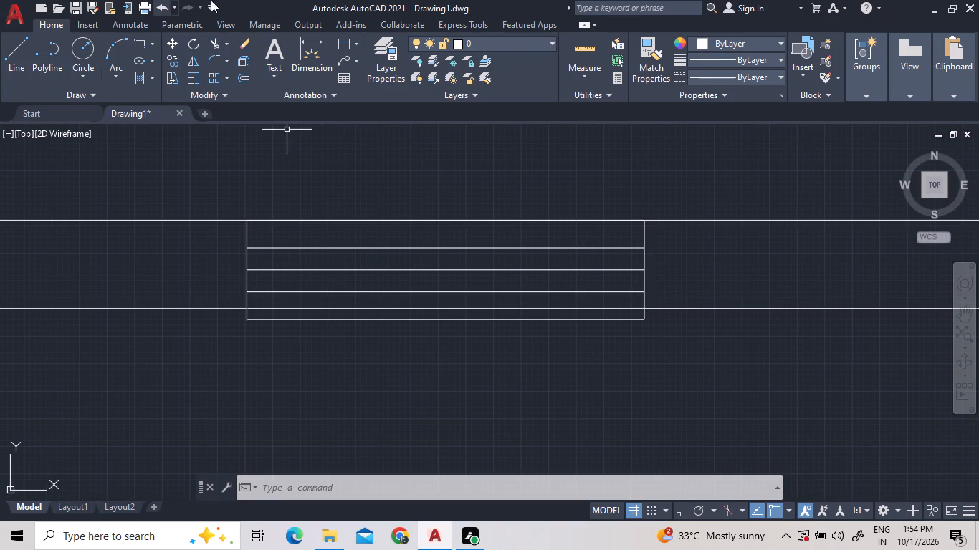
{"action": "double_click", "coordinate": [210, 39]}
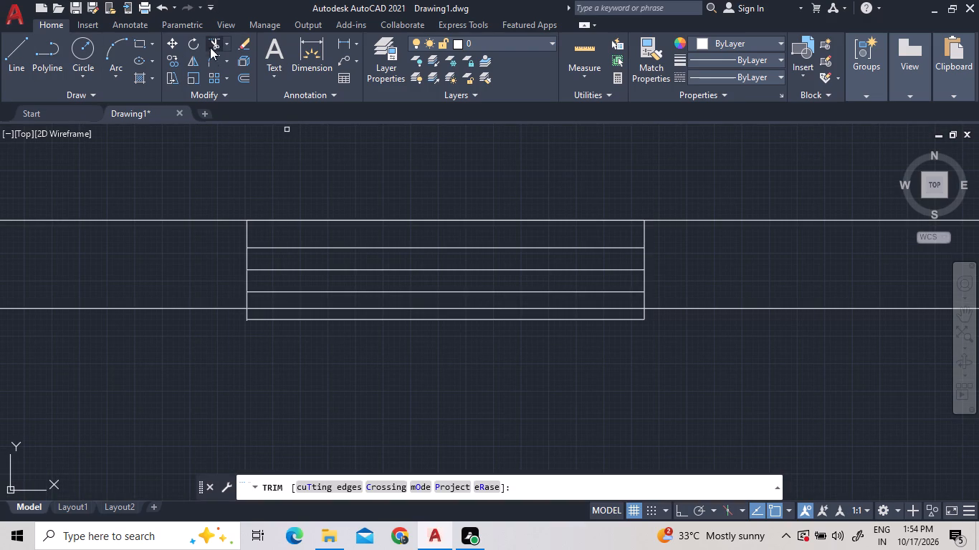
{"action": "double_click", "coordinate": [249, 312]}
{"action": "triple_click", "coordinate": [247, 320]}
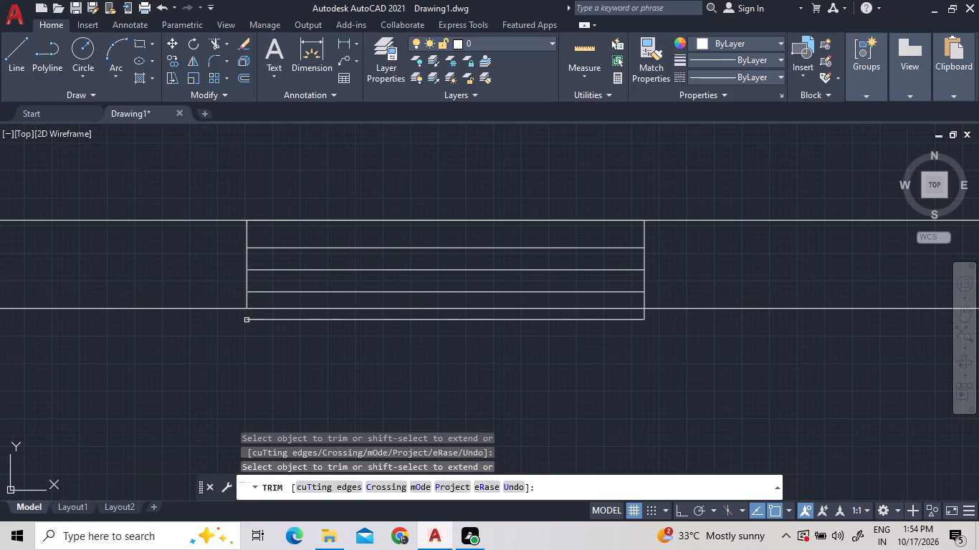
{"action": "triple_click", "coordinate": [254, 320]}
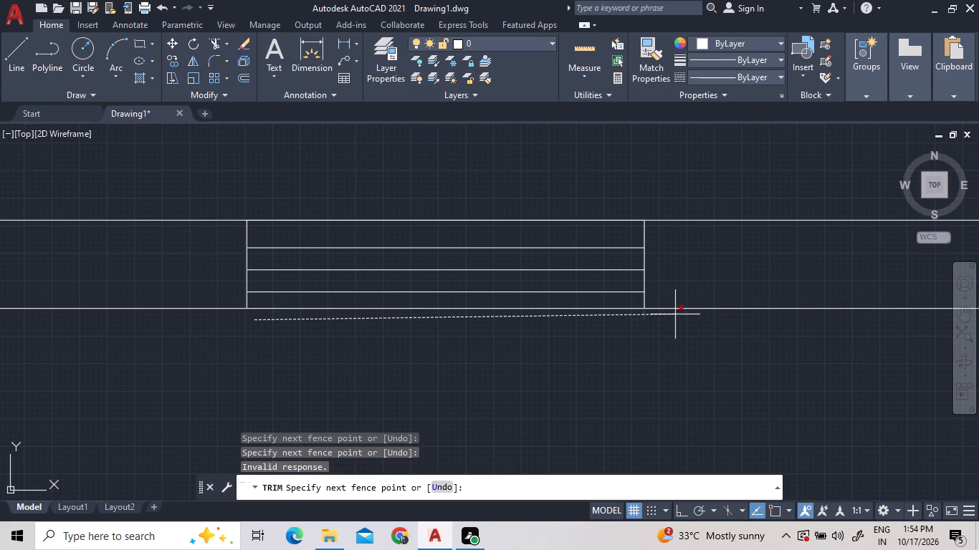
{"action": "left_click", "coordinate": [675, 314]}
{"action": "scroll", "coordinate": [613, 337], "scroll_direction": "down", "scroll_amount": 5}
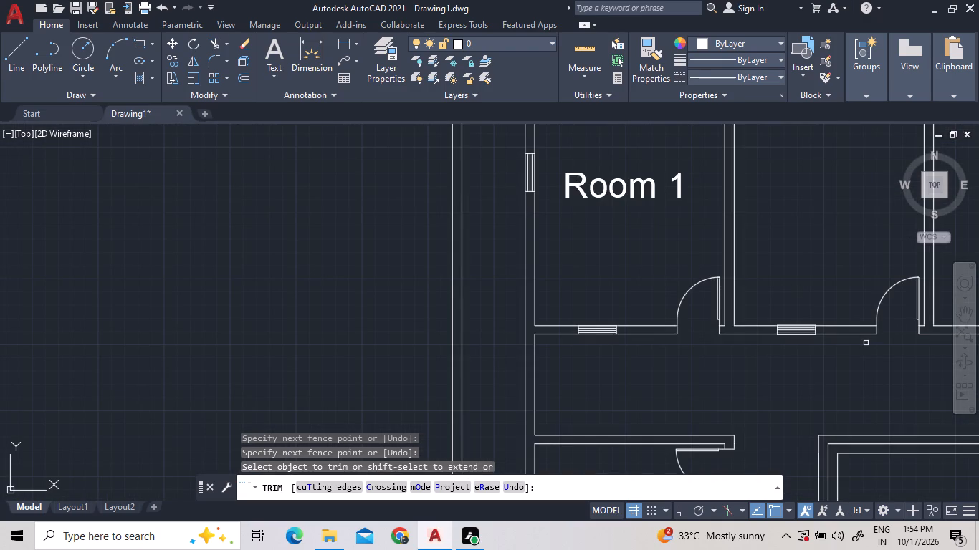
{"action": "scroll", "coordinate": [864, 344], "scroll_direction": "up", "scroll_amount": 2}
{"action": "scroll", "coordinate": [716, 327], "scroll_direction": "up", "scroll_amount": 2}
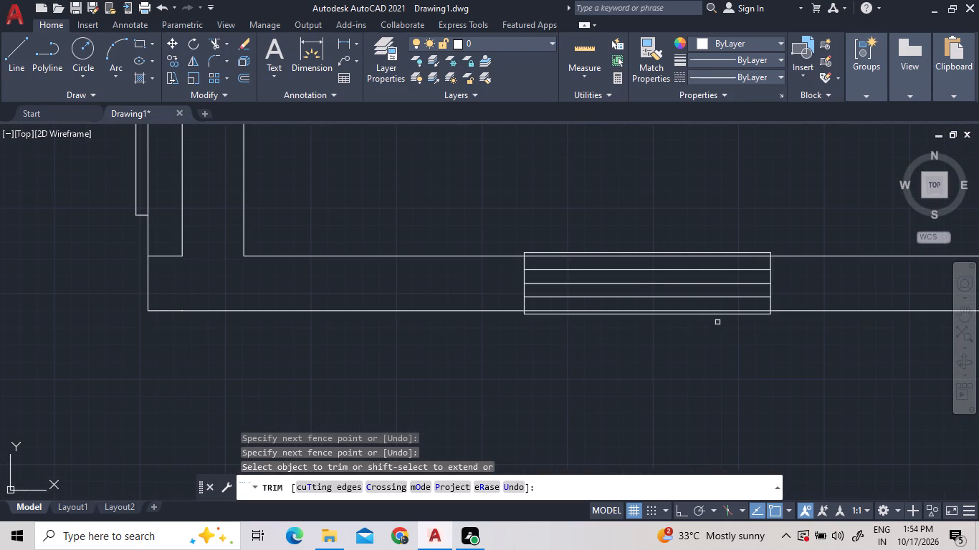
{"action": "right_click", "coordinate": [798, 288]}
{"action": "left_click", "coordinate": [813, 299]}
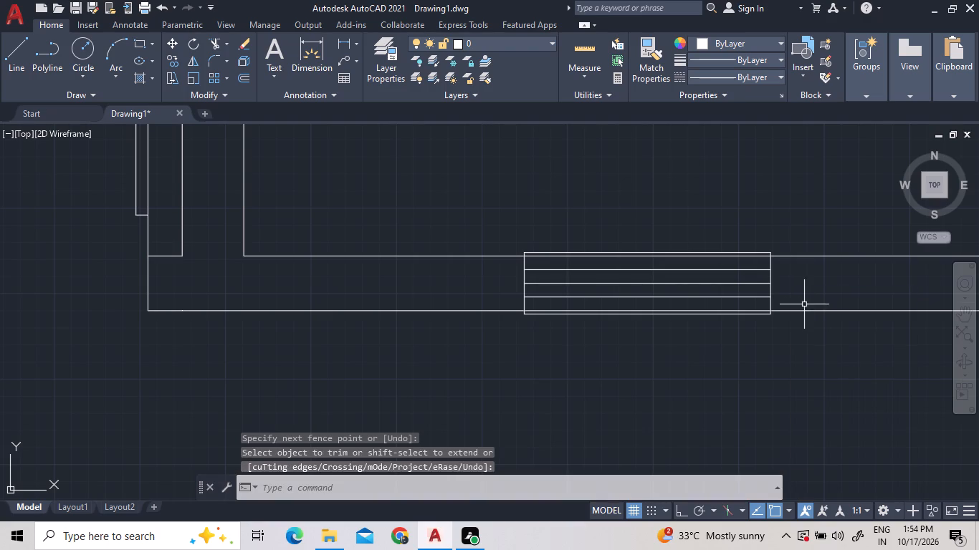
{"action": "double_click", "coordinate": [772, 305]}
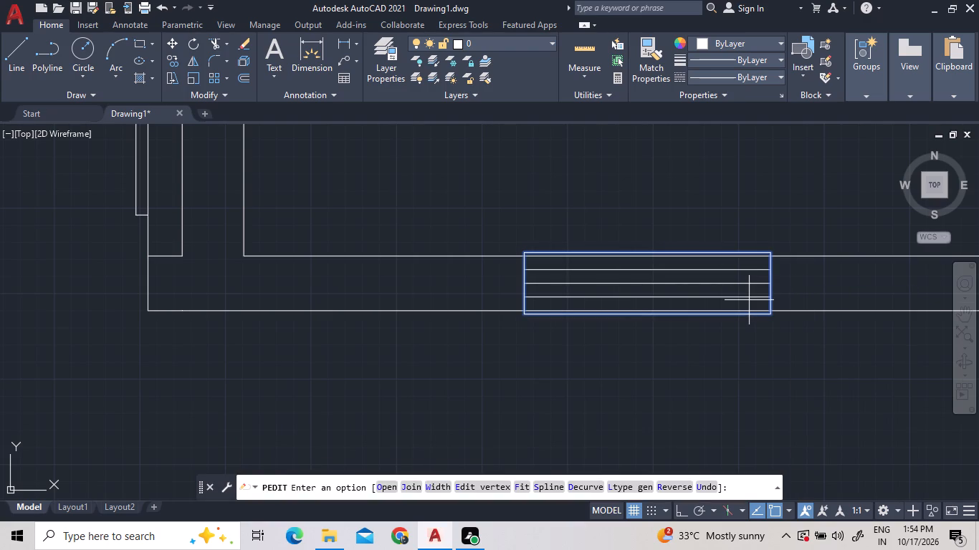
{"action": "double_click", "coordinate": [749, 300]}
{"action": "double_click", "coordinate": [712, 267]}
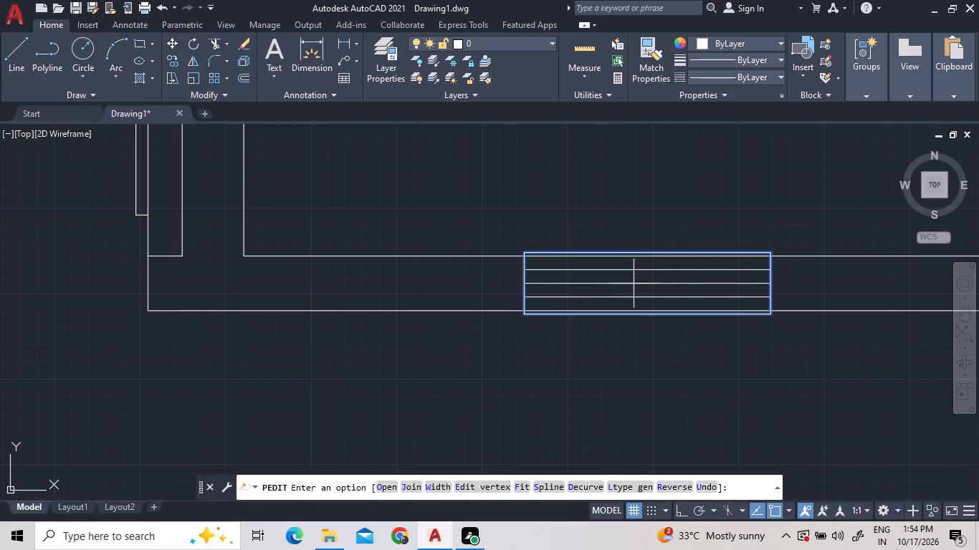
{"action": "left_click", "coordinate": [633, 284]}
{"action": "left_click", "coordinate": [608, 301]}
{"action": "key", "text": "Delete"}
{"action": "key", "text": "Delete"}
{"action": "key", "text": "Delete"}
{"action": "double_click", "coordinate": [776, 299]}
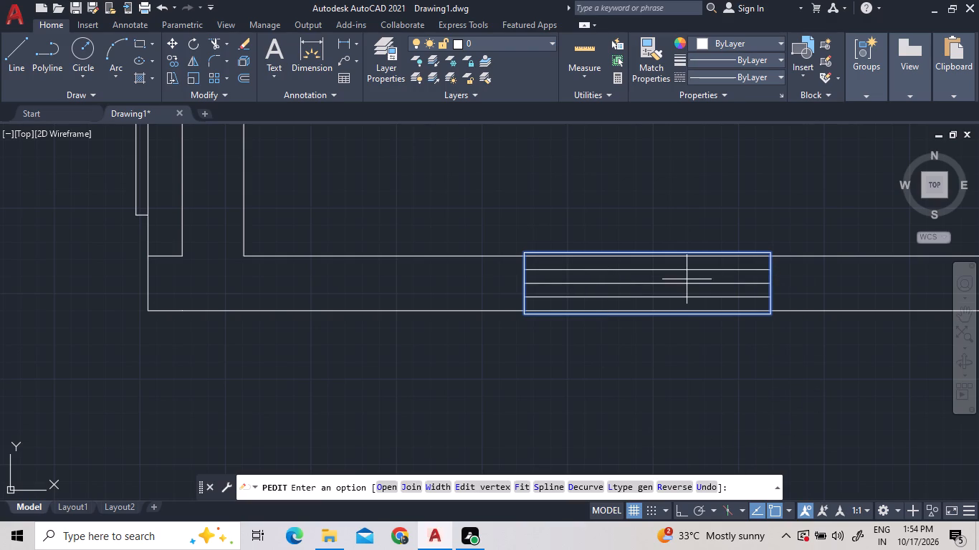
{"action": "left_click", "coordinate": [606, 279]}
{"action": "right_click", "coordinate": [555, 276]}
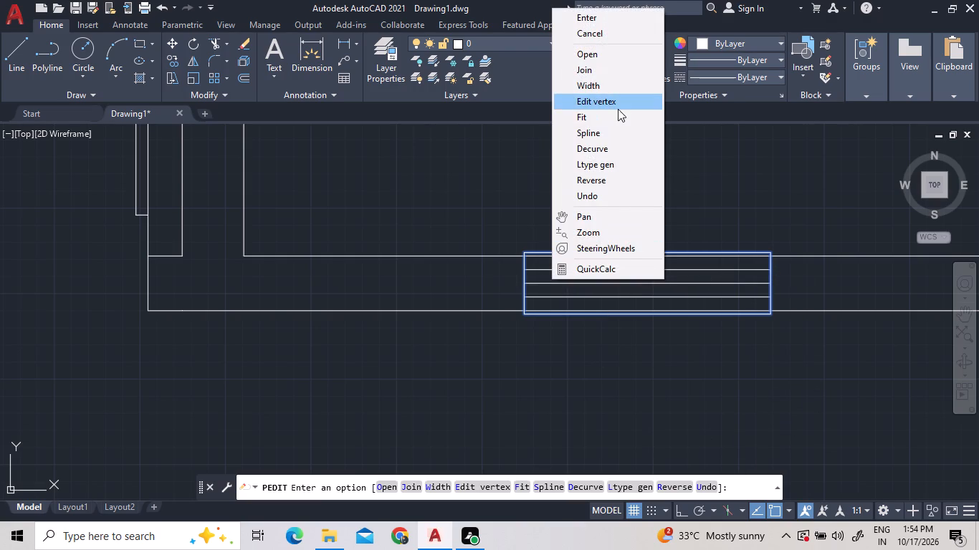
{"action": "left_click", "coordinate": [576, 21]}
Erase the untrimmed window, its outline and three inner lines, from the corridor wall of the room just east of Room 1.
{"action": "left_click", "coordinate": [537, 266]}
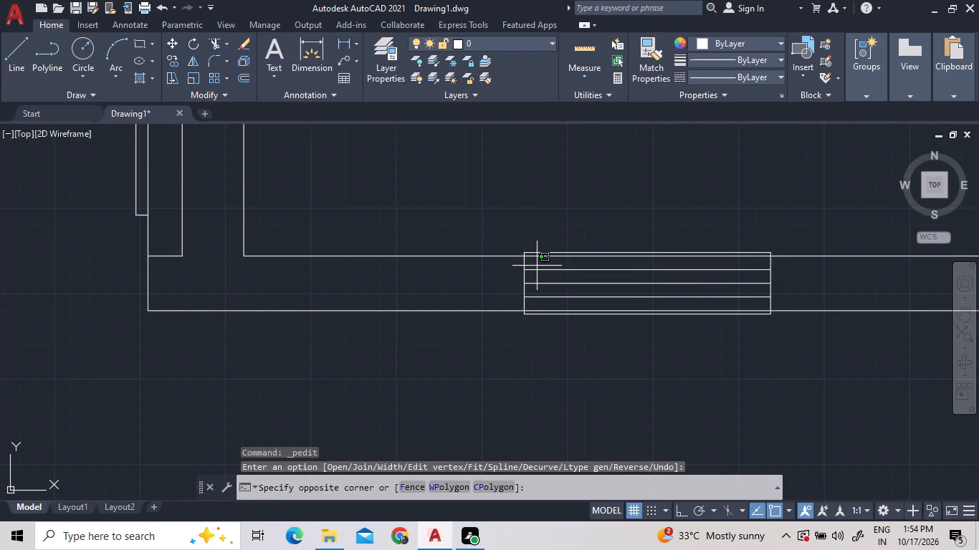
{"action": "left_click", "coordinate": [510, 276]}
{"action": "double_click", "coordinate": [538, 284]}
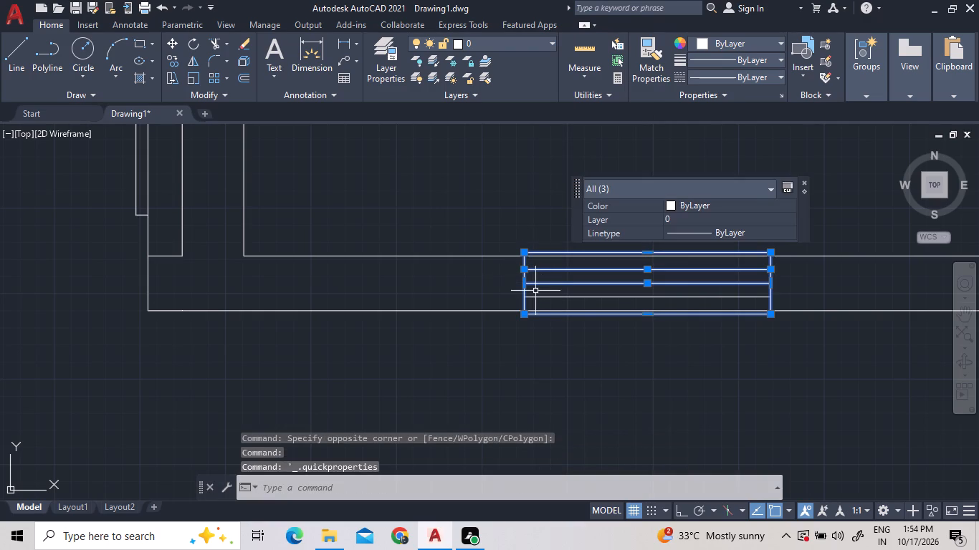
{"action": "triple_click", "coordinate": [534, 298]}
{"action": "left_click", "coordinate": [534, 298]}
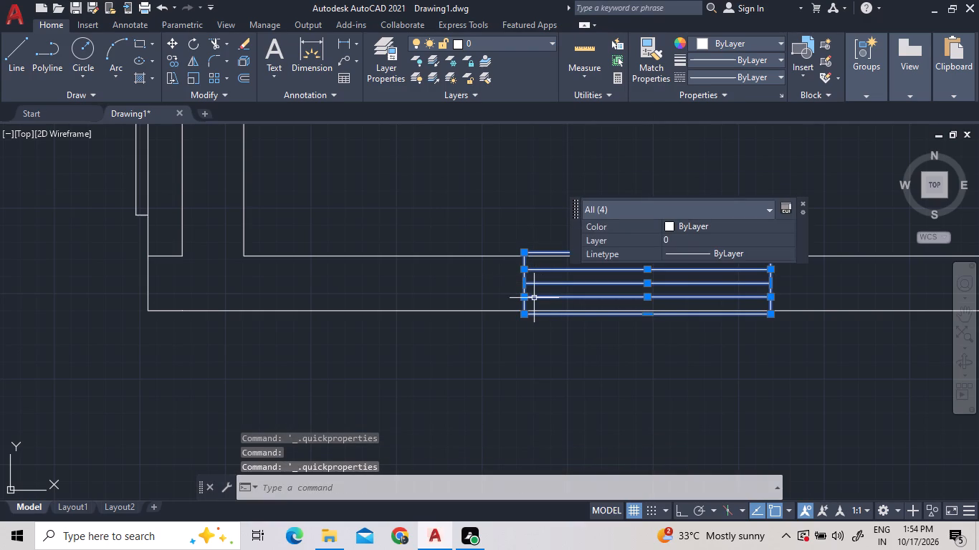
{"action": "key", "text": "Delete"}
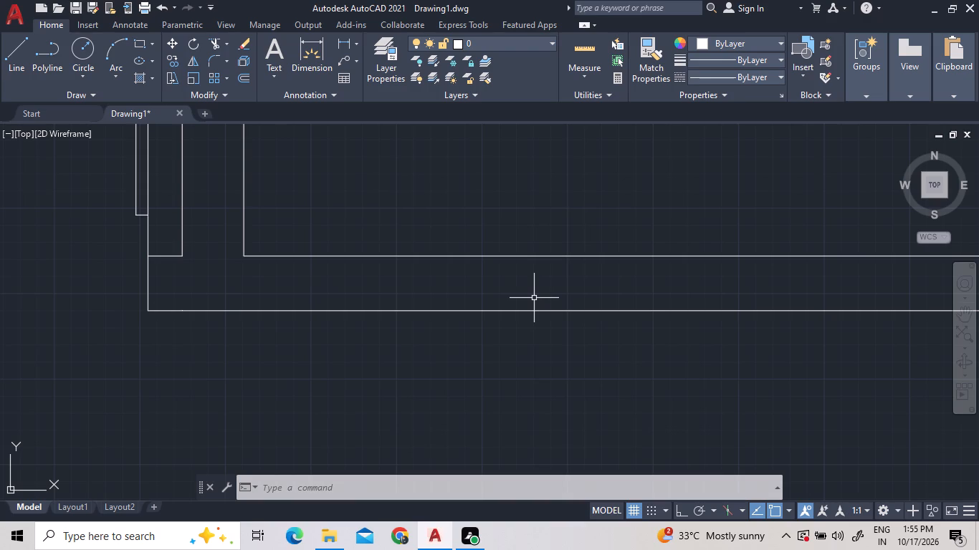
Copy Room 1's trimmed corridor-wall window with Ortho on, about 18'-3" east into the second room's corridor wall.
{"action": "scroll", "coordinate": [525, 302], "scroll_direction": "down", "scroll_amount": 5}
{"action": "scroll", "coordinate": [414, 317], "scroll_direction": "up", "scroll_amount": 2}
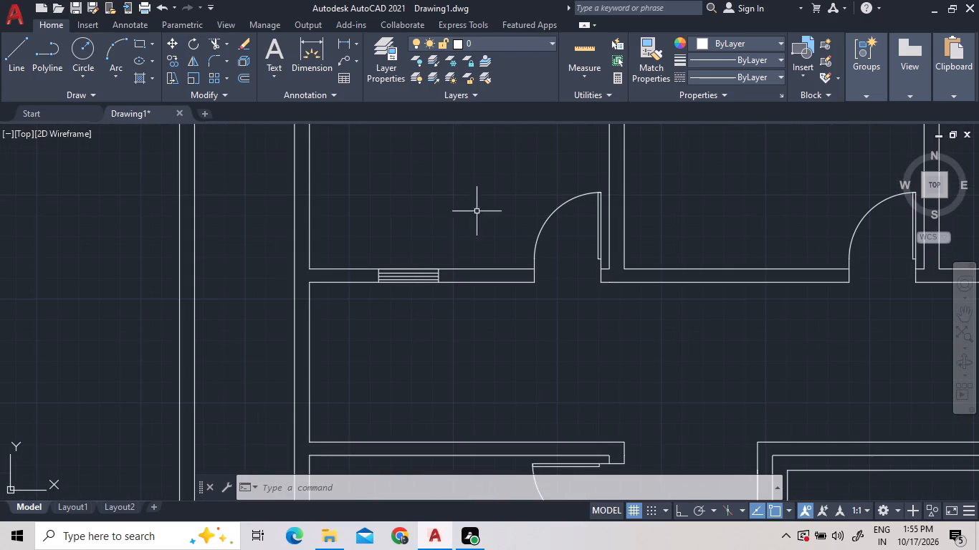
{"action": "scroll", "coordinate": [375, 273], "scroll_direction": "up", "scroll_amount": 2}
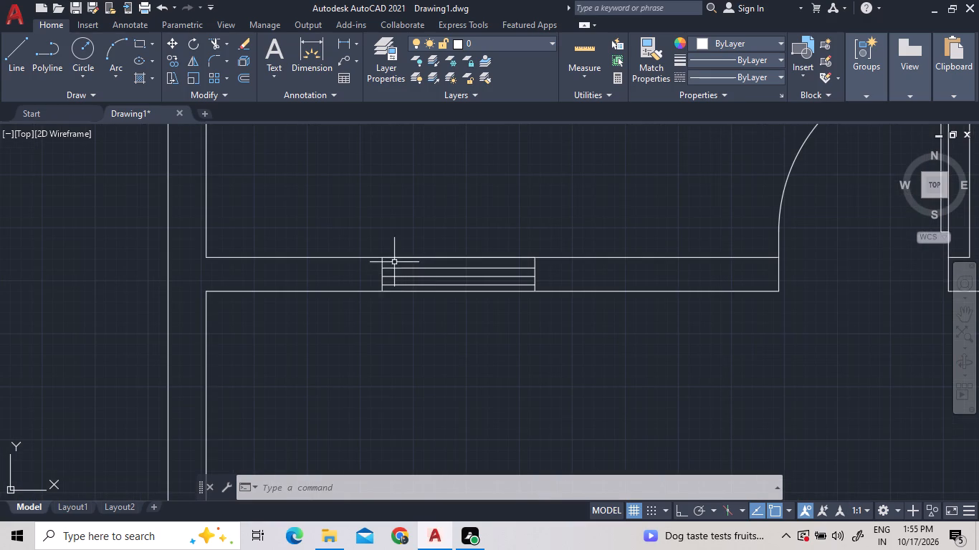
{"action": "scroll", "coordinate": [421, 287], "scroll_direction": "up", "scroll_amount": 2}
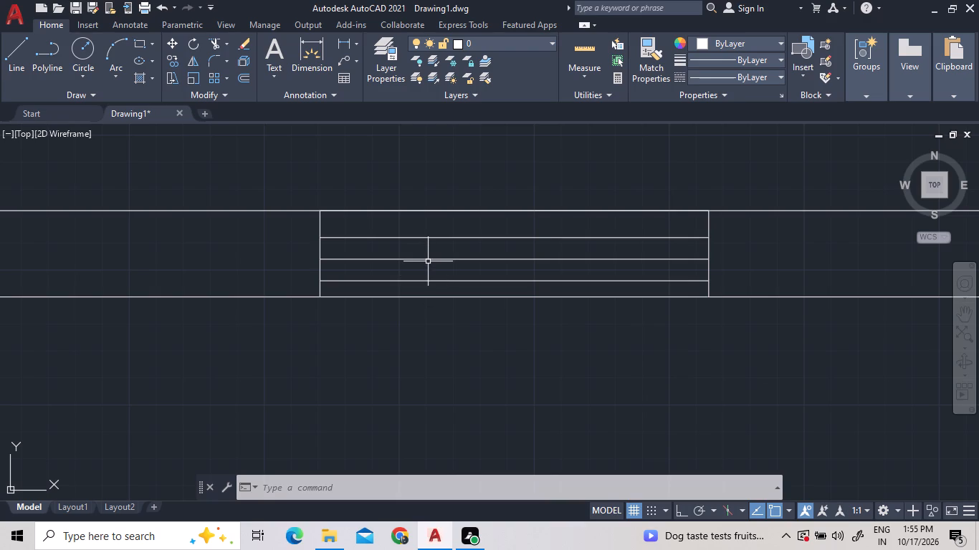
{"action": "scroll", "coordinate": [462, 270], "scroll_direction": "down", "scroll_amount": 2}
{"action": "scroll", "coordinate": [558, 286], "scroll_direction": "up", "scroll_amount": 2}
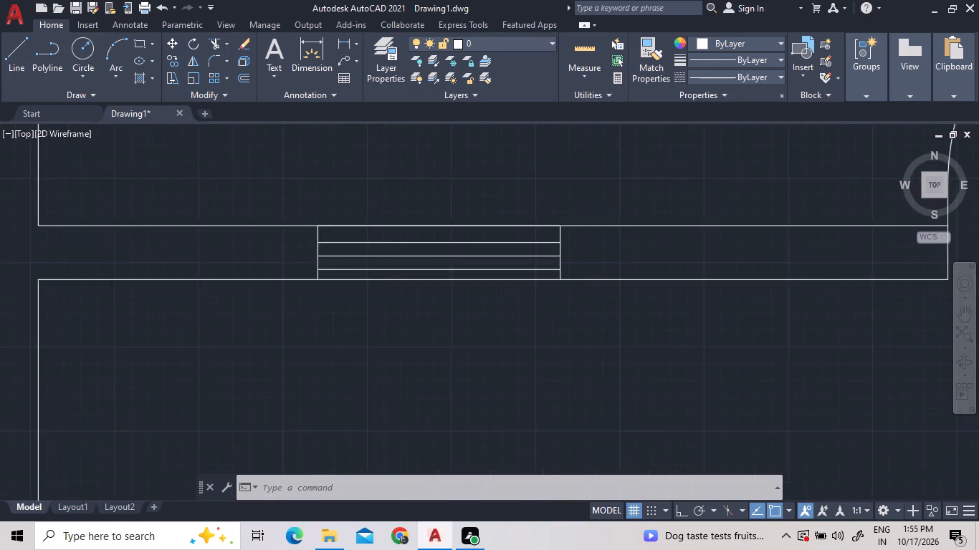
{"action": "left_click", "coordinate": [576, 263]}
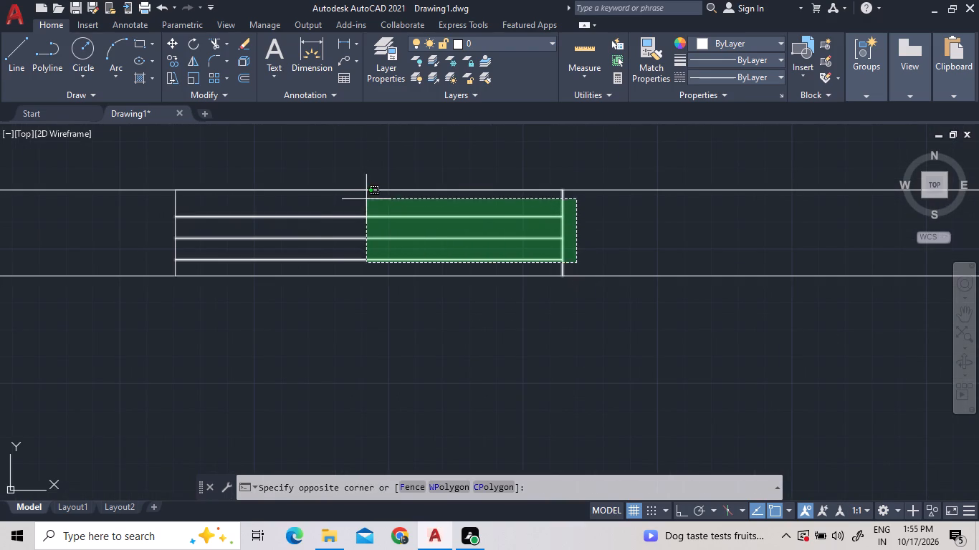
{"action": "double_click", "coordinate": [161, 206]}
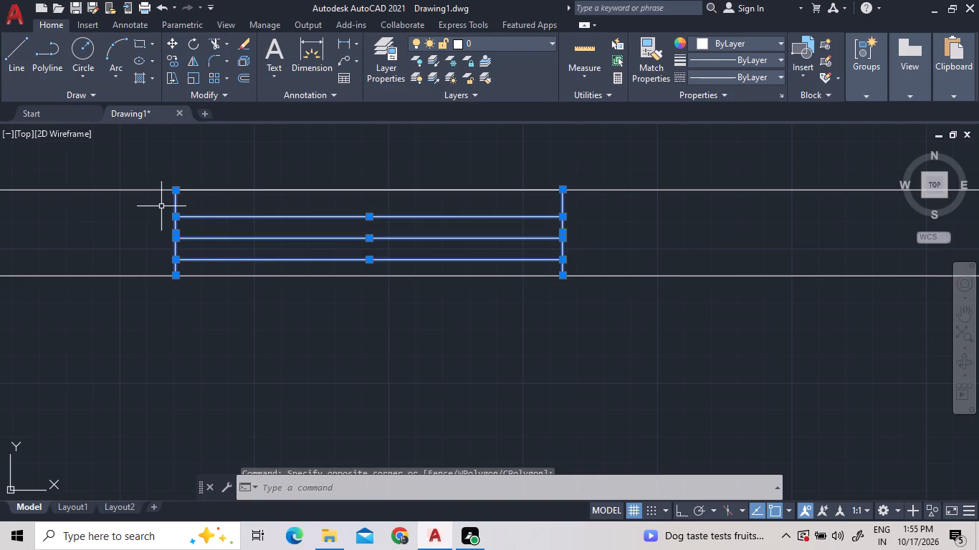
{"action": "right_click", "coordinate": [305, 217]}
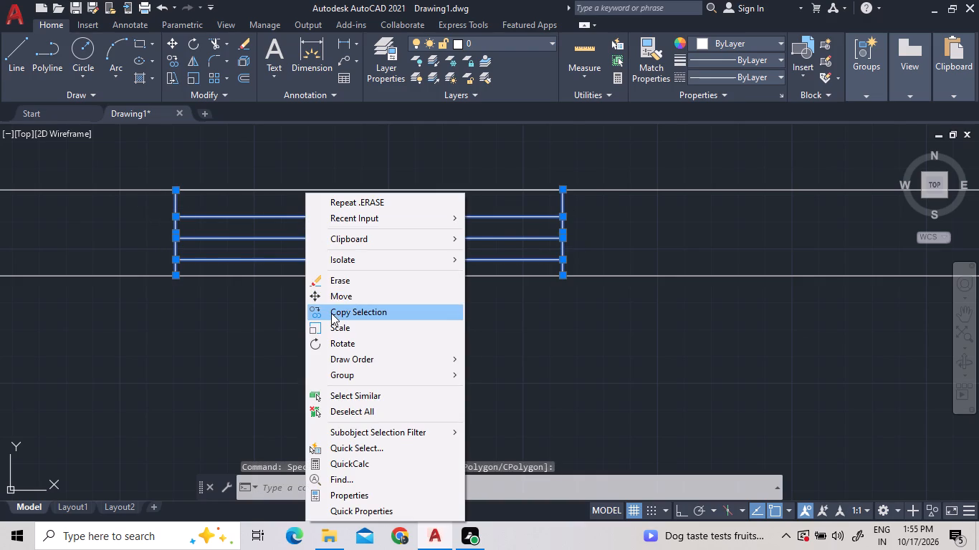
{"action": "left_click", "coordinate": [331, 313]}
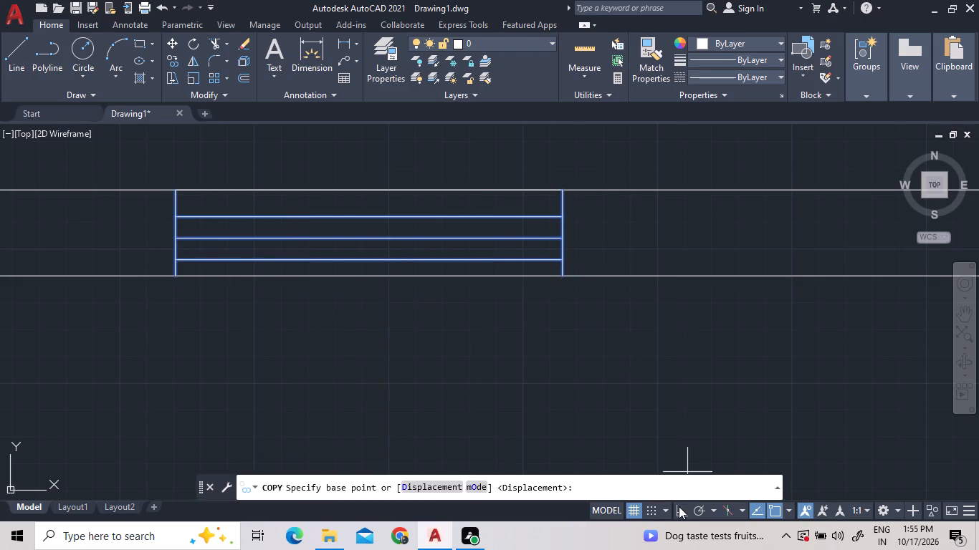
{"action": "left_click", "coordinate": [679, 508]}
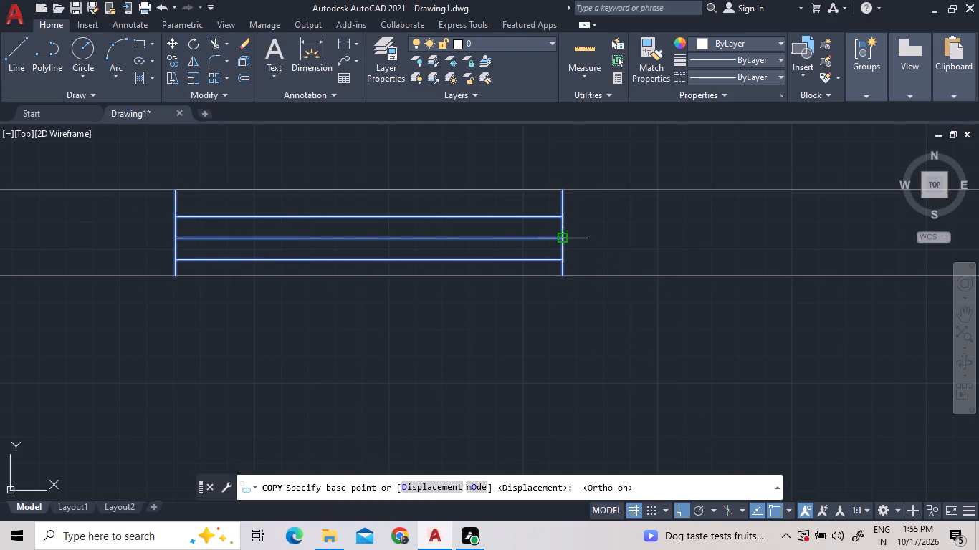
{"action": "left_click", "coordinate": [563, 240]}
{"action": "scroll", "coordinate": [611, 361], "scroll_direction": "down", "scroll_amount": 6}
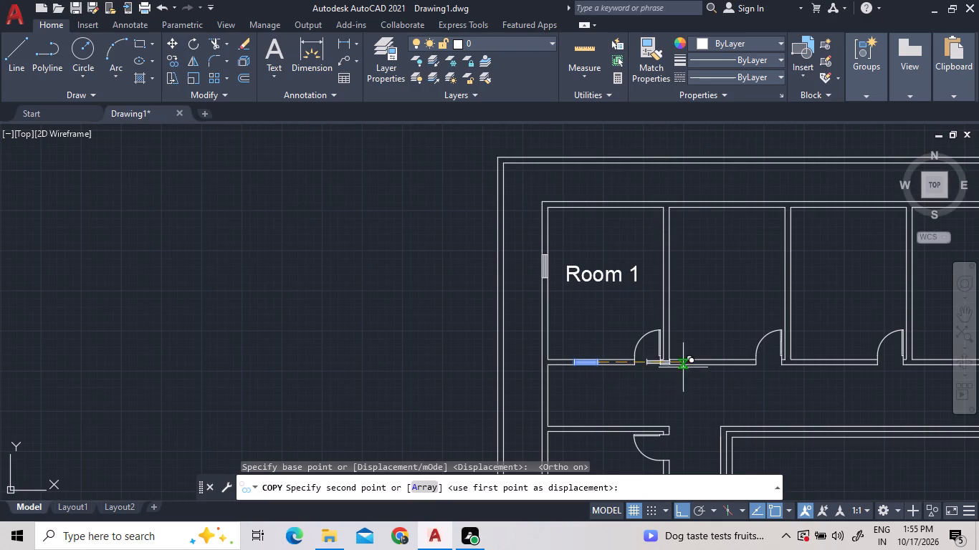
{"action": "scroll", "coordinate": [788, 368], "scroll_direction": "up", "scroll_amount": 3}
{"action": "scroll", "coordinate": [602, 365], "scroll_direction": "up", "scroll_amount": 3}
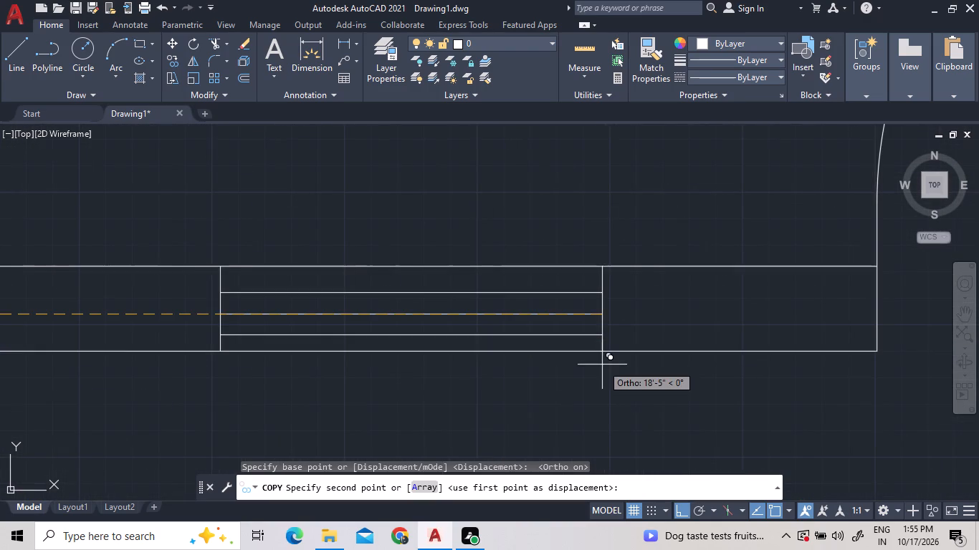
{"action": "left_click", "coordinate": [588, 369]}
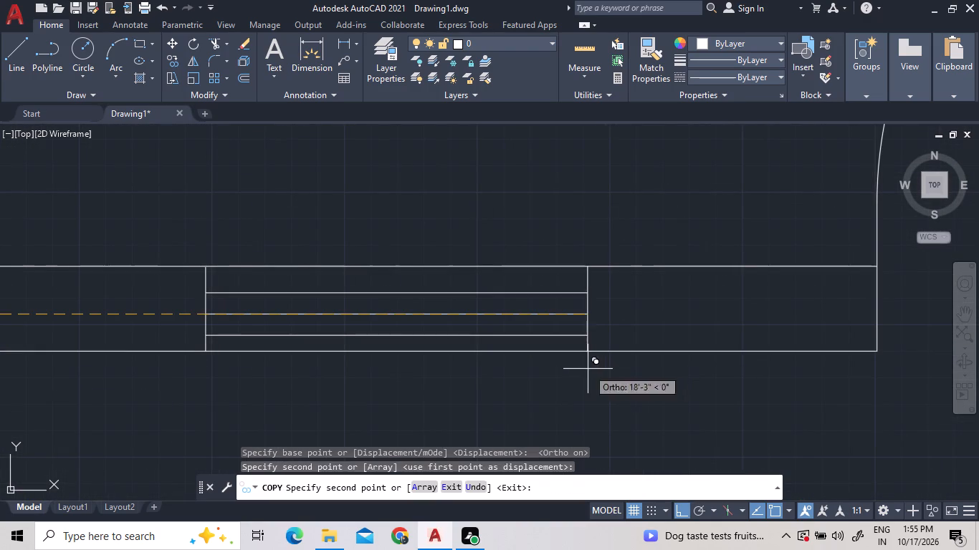
Place further copies of the window in the corridor wall of the third and fifth top-row rooms.
{"action": "scroll", "coordinate": [743, 361], "scroll_direction": "down", "scroll_amount": 6}
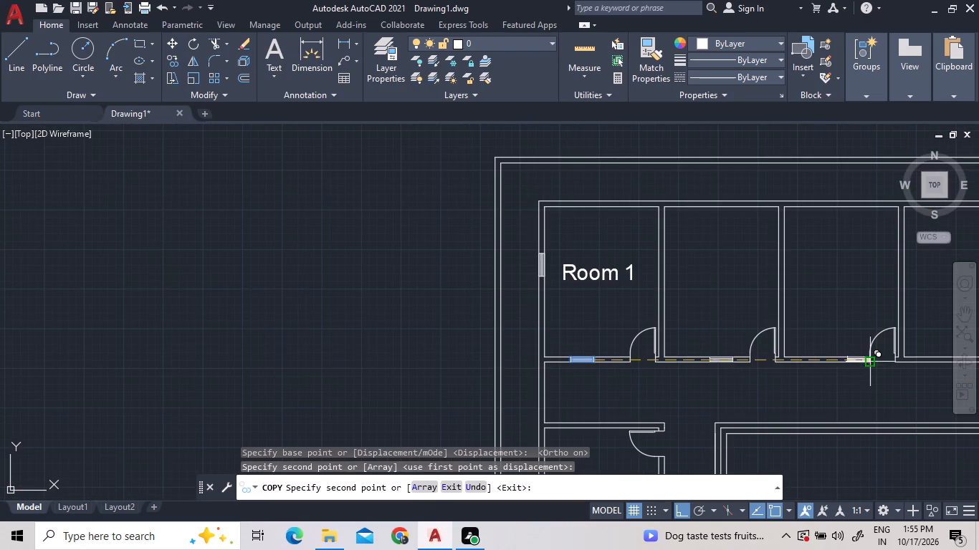
{"action": "scroll", "coordinate": [864, 368], "scroll_direction": "up", "scroll_amount": 3}
{"action": "scroll", "coordinate": [776, 380], "scroll_direction": "up", "scroll_amount": 3}
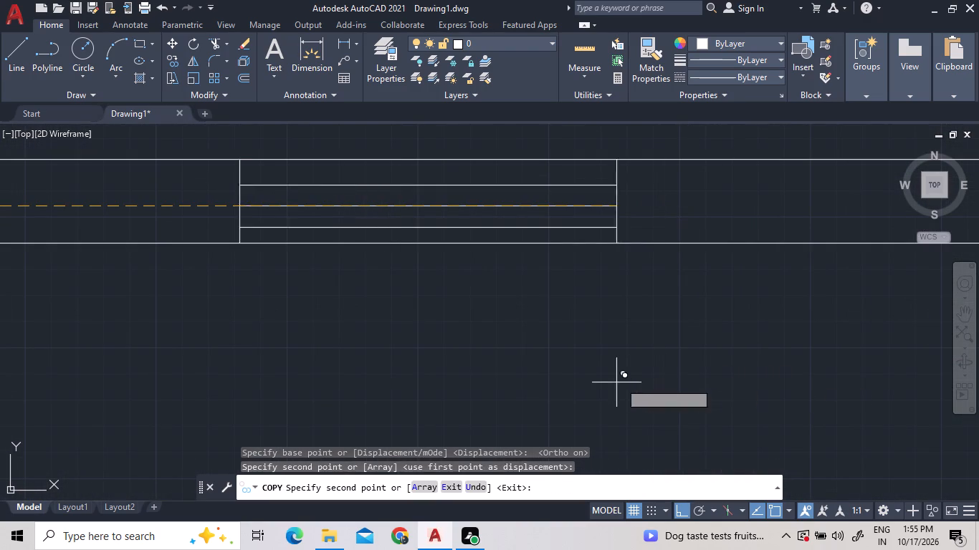
{"action": "left_click", "coordinate": [579, 382]}
{"action": "scroll", "coordinate": [611, 373], "scroll_direction": "down", "scroll_amount": 6}
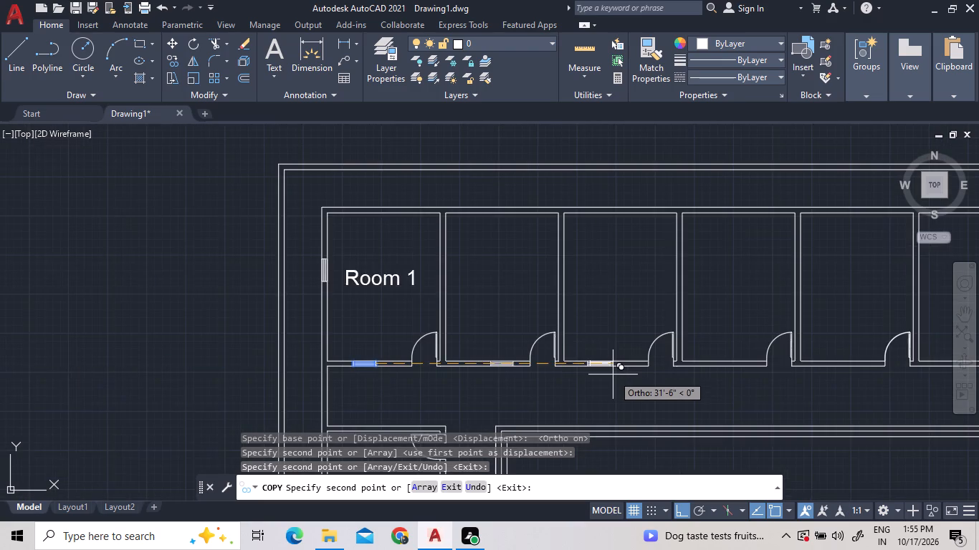
{"action": "scroll", "coordinate": [613, 375], "scroll_direction": "down", "scroll_amount": 2}
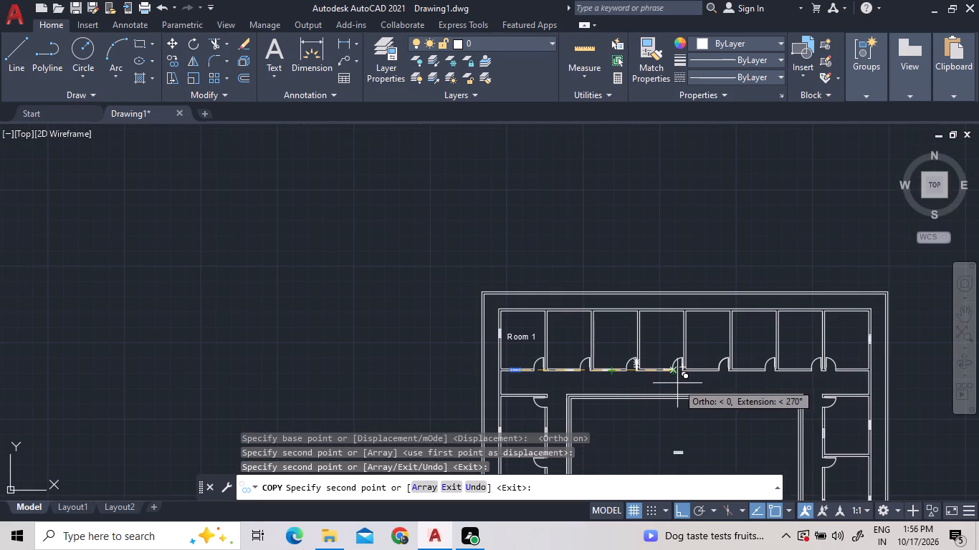
{"action": "scroll", "coordinate": [712, 380], "scroll_direction": "up", "scroll_amount": 5}
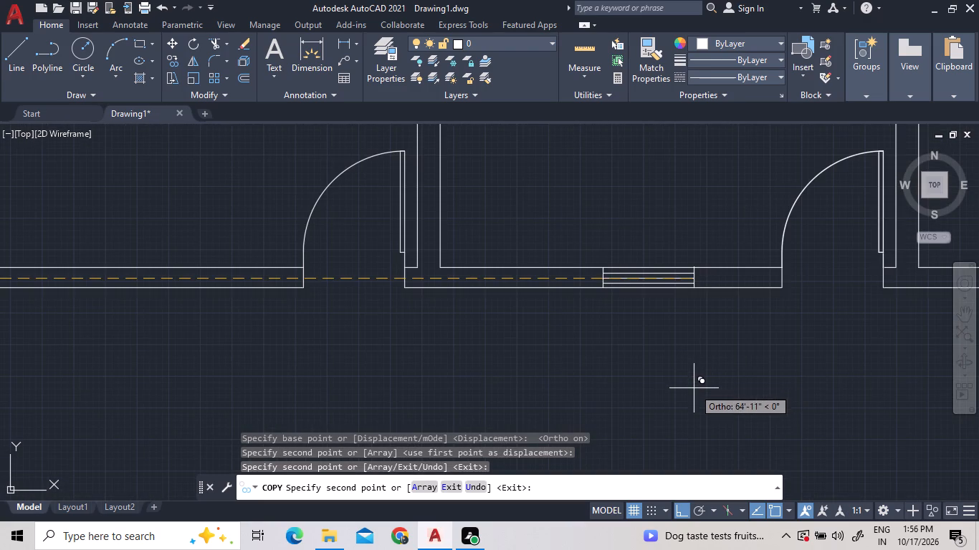
{"action": "double_click", "coordinate": [679, 390]}
Place window copies in the corridor wall of the sixth room, about 81'-0" from the original, and the seventh room.
{"action": "scroll", "coordinate": [610, 406], "scroll_direction": "down", "scroll_amount": 4}
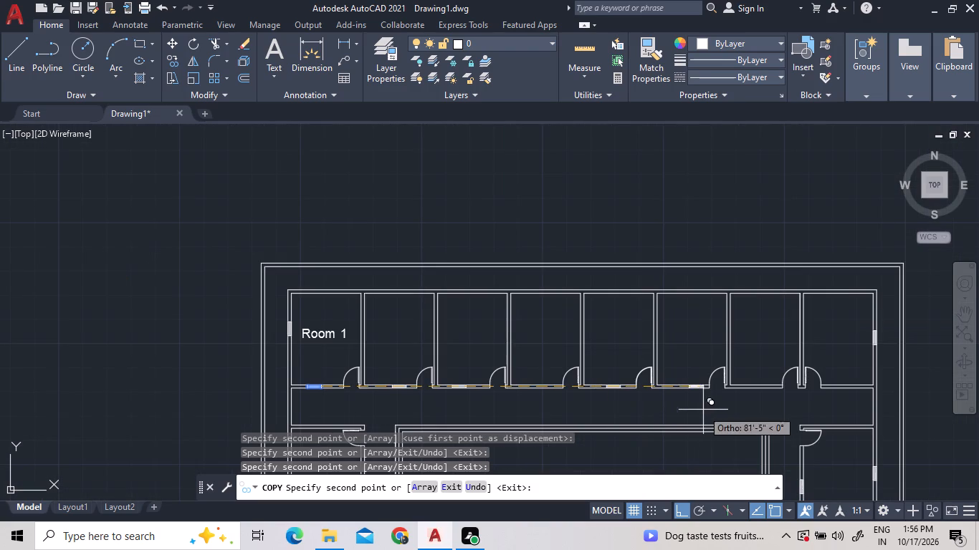
{"action": "scroll", "coordinate": [718, 409], "scroll_direction": "up", "scroll_amount": 3}
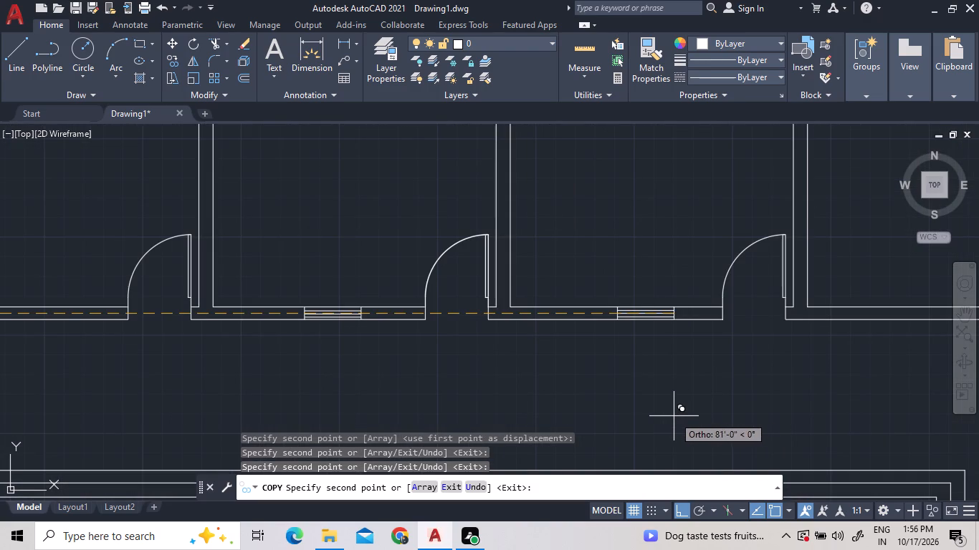
{"action": "left_click", "coordinate": [674, 416]}
{"action": "scroll", "coordinate": [652, 426], "scroll_direction": "down", "scroll_amount": 3}
{"action": "scroll", "coordinate": [745, 422], "scroll_direction": "up", "scroll_amount": 3}
{"action": "left_click", "coordinate": [664, 429]}
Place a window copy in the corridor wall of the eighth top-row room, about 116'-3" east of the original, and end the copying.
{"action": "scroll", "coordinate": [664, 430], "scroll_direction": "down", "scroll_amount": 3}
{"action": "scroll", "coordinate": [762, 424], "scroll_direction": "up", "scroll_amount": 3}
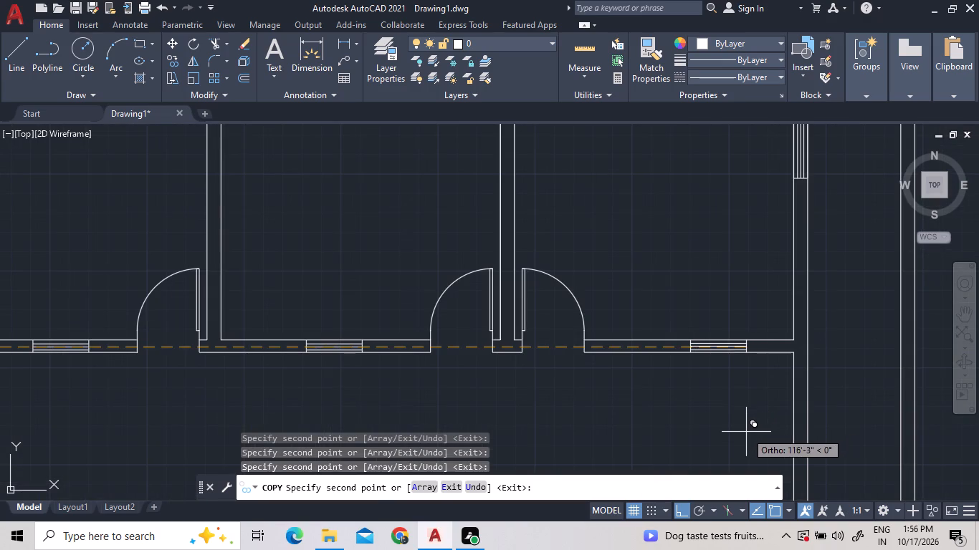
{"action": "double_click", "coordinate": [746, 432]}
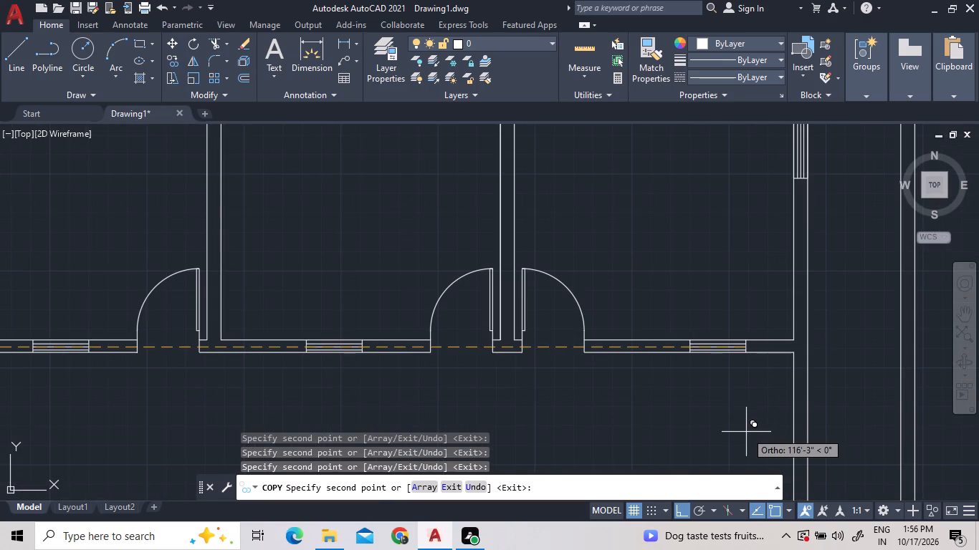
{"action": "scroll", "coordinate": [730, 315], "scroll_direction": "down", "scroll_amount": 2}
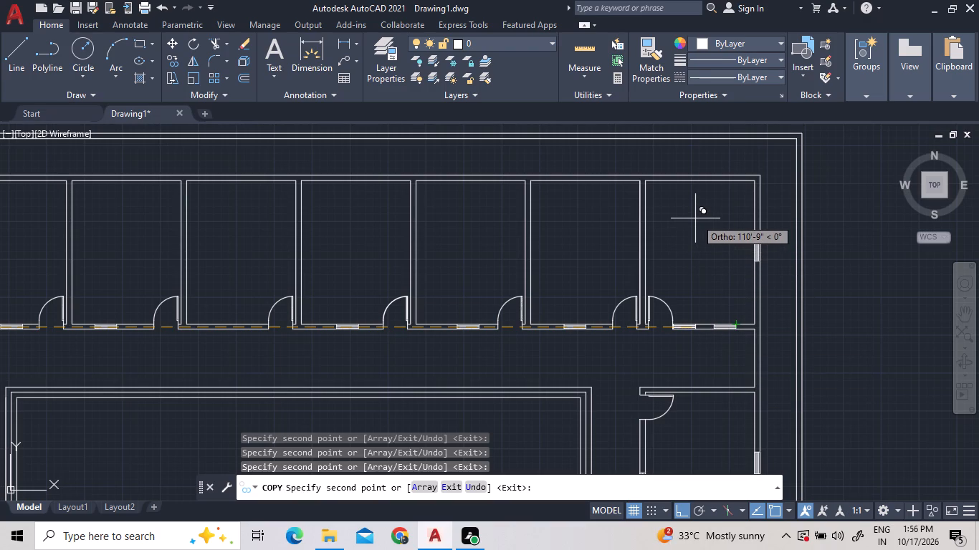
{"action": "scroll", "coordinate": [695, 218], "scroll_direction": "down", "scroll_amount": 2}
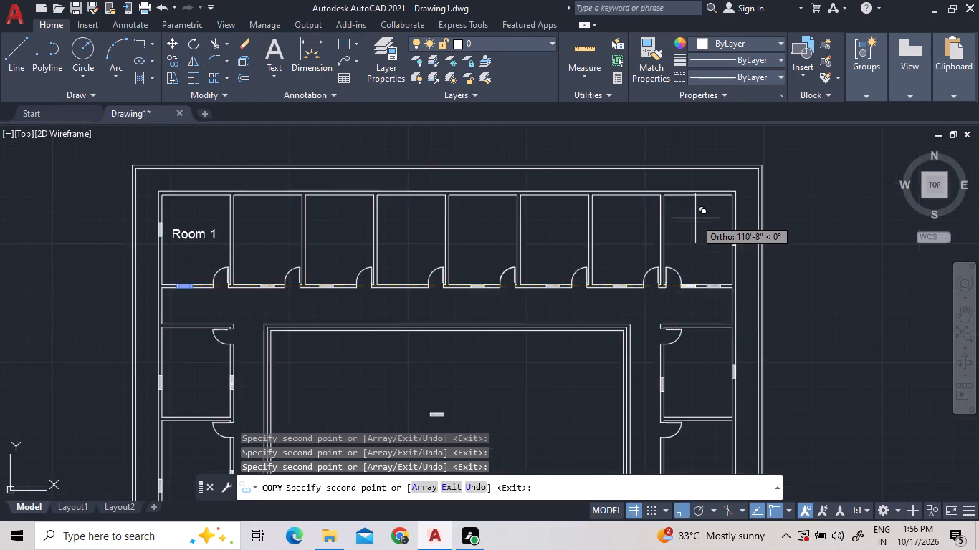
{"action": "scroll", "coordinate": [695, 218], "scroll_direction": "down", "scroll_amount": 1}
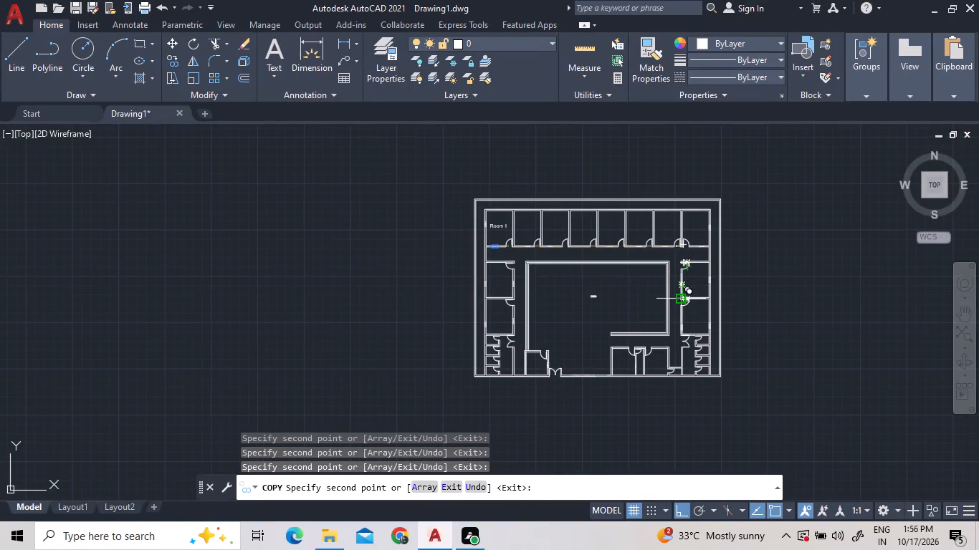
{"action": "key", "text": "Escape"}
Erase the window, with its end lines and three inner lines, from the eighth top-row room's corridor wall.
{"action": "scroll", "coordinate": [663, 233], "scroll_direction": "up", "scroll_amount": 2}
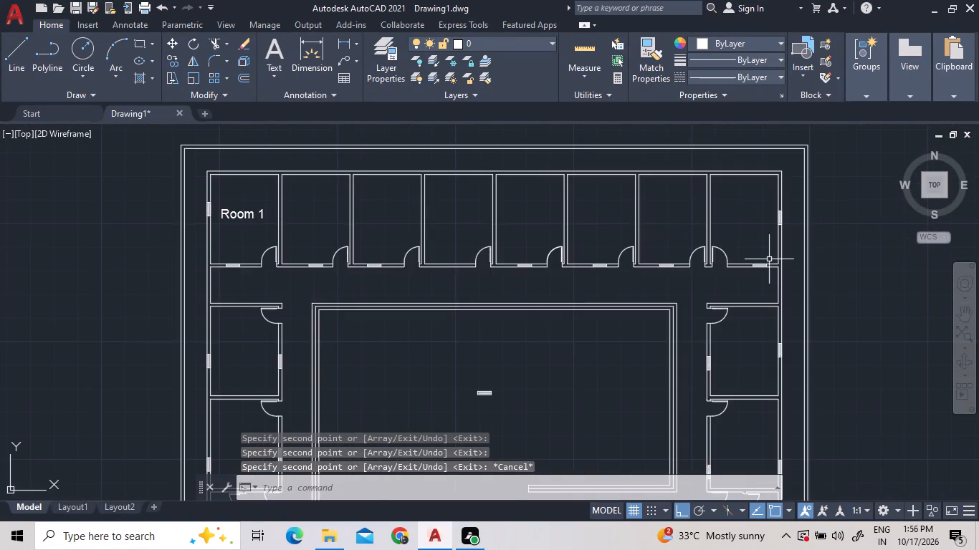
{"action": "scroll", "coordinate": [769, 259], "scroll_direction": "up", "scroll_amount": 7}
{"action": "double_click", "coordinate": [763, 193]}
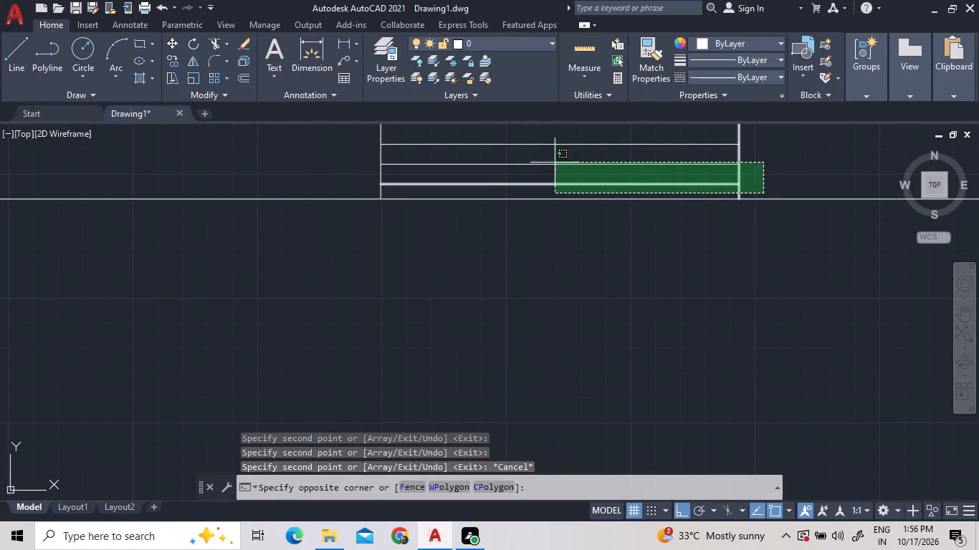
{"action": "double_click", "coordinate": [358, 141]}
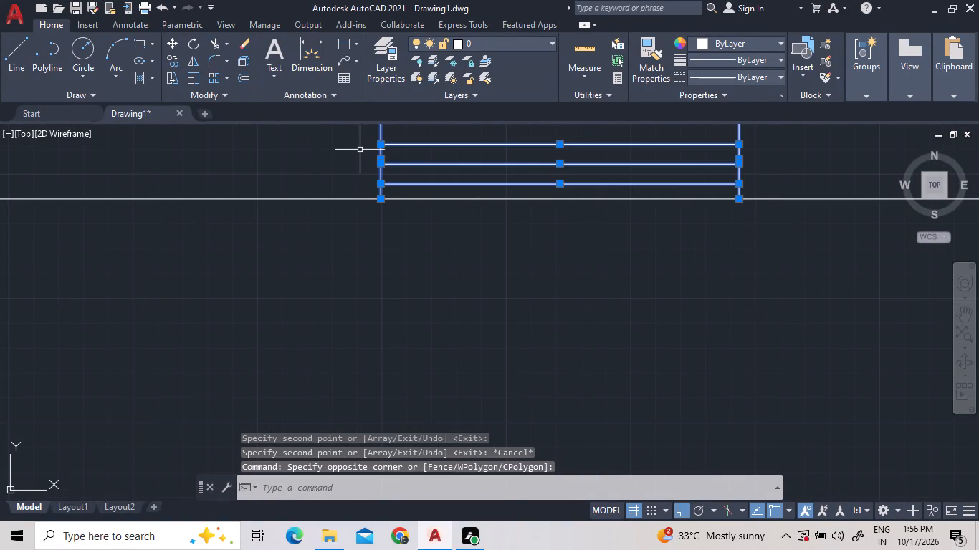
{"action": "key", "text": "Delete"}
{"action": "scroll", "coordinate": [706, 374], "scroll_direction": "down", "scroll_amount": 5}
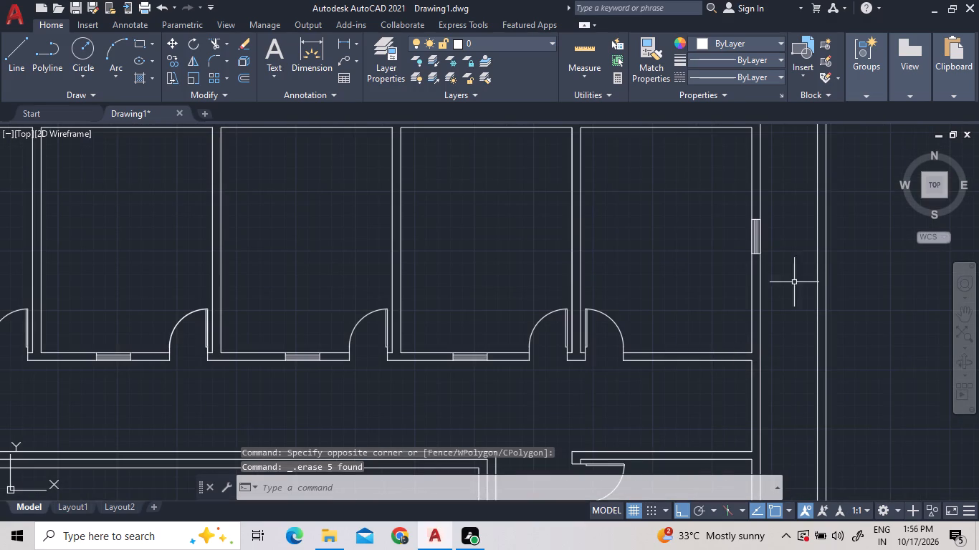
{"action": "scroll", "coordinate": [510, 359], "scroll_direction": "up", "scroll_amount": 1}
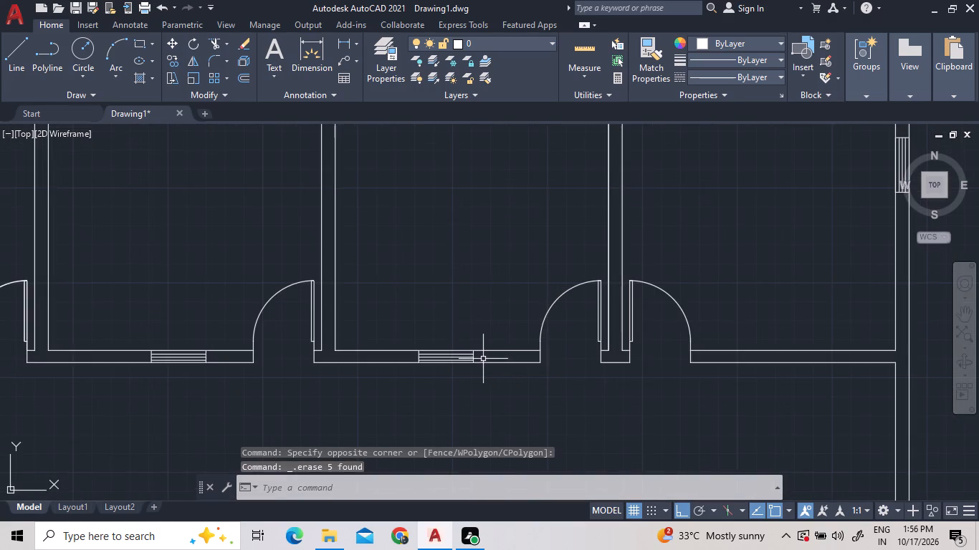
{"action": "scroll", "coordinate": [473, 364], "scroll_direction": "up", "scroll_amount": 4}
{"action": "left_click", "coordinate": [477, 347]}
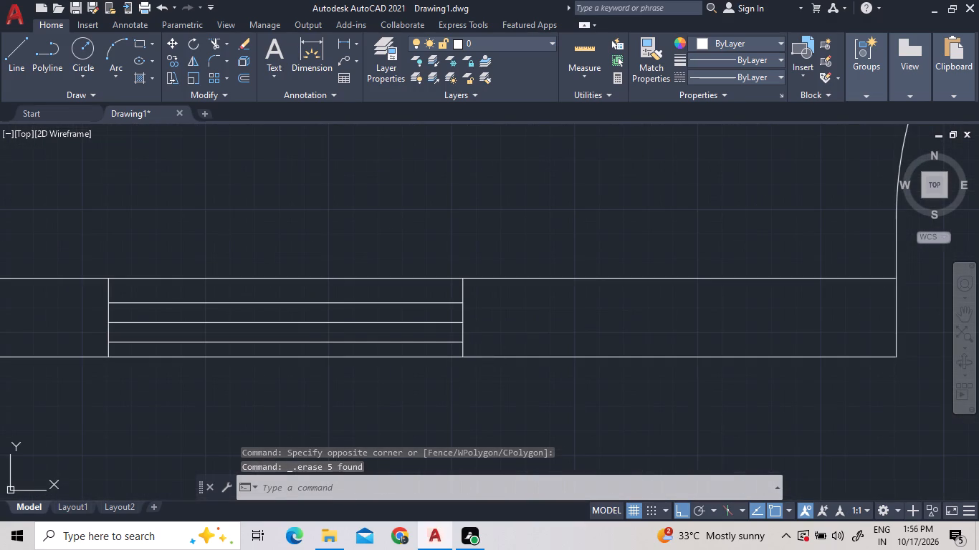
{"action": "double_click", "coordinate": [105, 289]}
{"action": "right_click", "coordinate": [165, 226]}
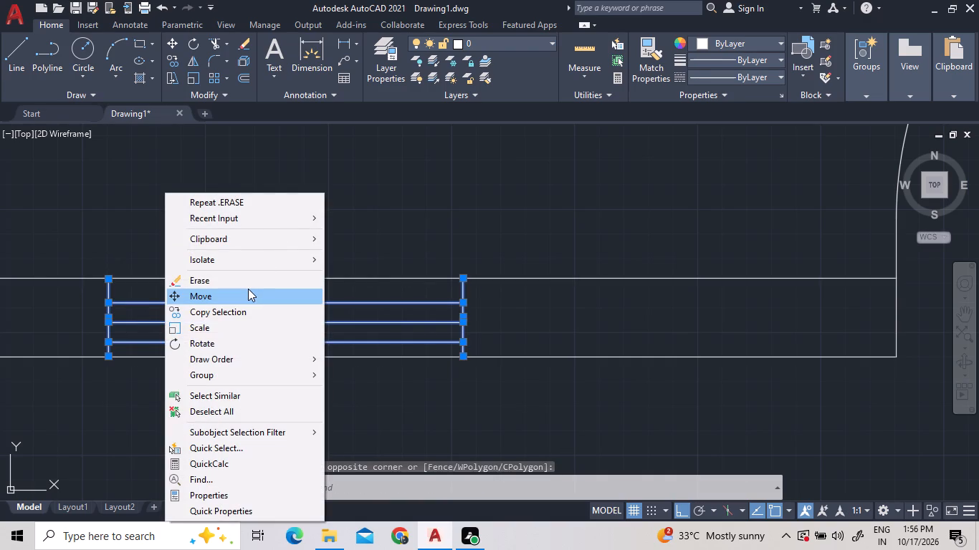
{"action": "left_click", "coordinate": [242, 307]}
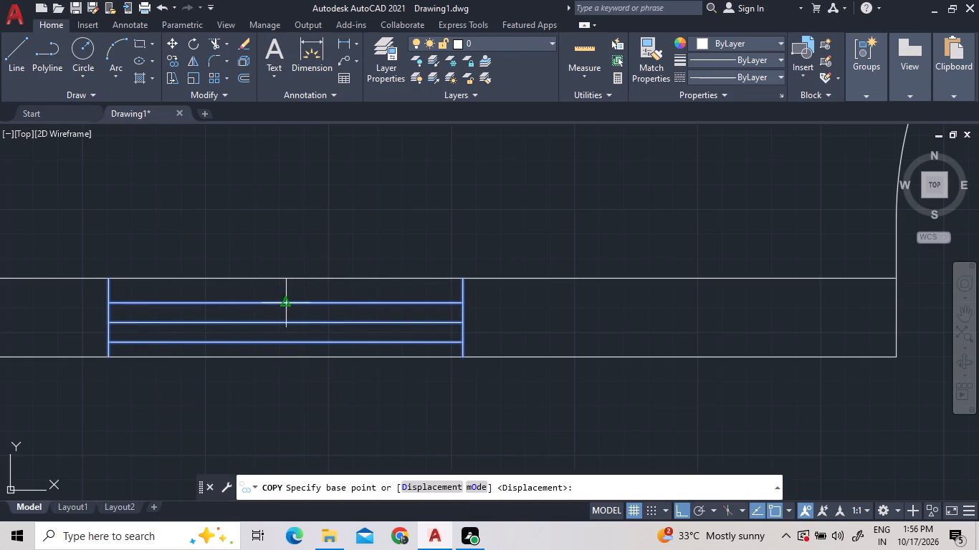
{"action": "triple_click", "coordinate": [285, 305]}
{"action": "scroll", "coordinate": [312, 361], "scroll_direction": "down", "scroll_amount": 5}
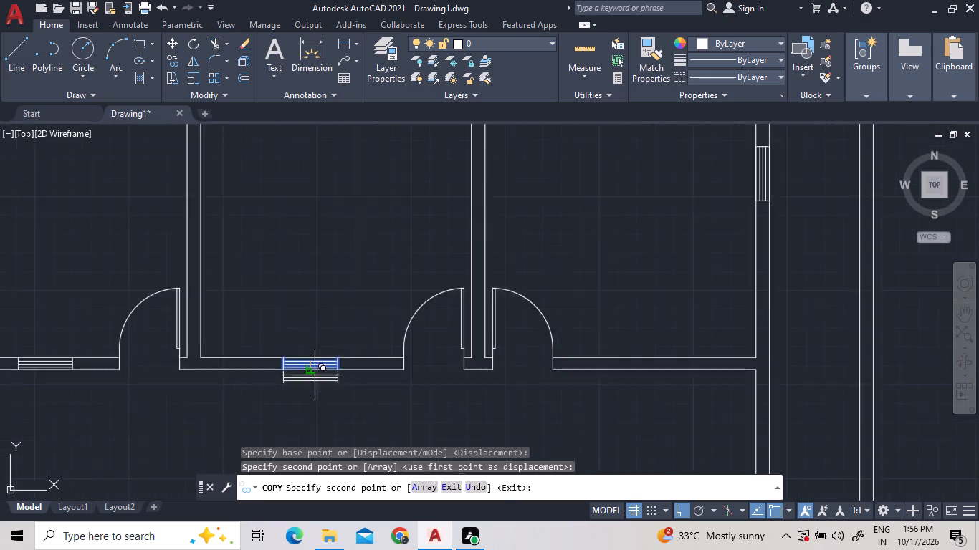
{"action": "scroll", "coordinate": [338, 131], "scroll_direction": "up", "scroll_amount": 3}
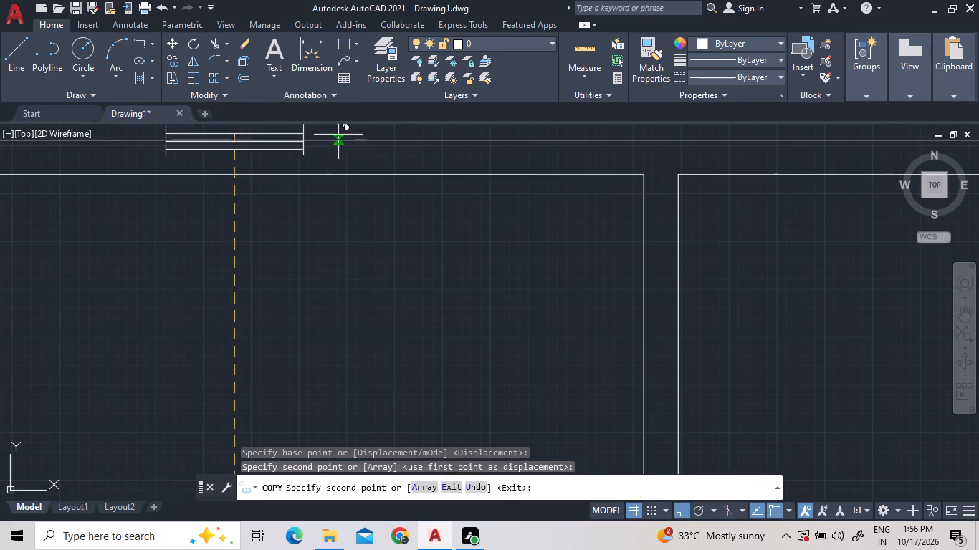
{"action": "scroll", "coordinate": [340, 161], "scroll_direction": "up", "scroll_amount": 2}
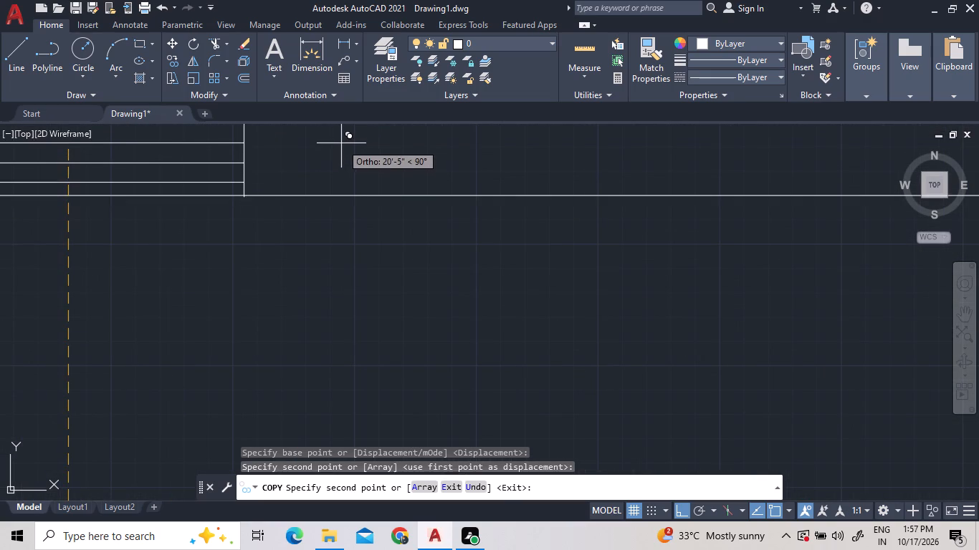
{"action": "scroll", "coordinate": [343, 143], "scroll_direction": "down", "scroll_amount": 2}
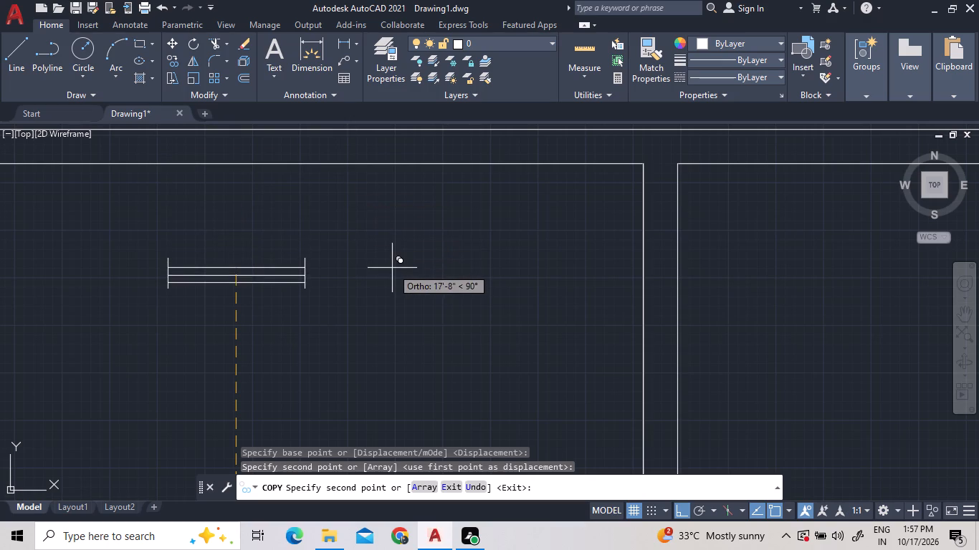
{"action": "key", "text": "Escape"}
Copy the spare window symbol from the courtyard by its centre into the fourth top-row room's north wall, with Ortho off.
{"action": "scroll", "coordinate": [449, 246], "scroll_direction": "down", "scroll_amount": 7}
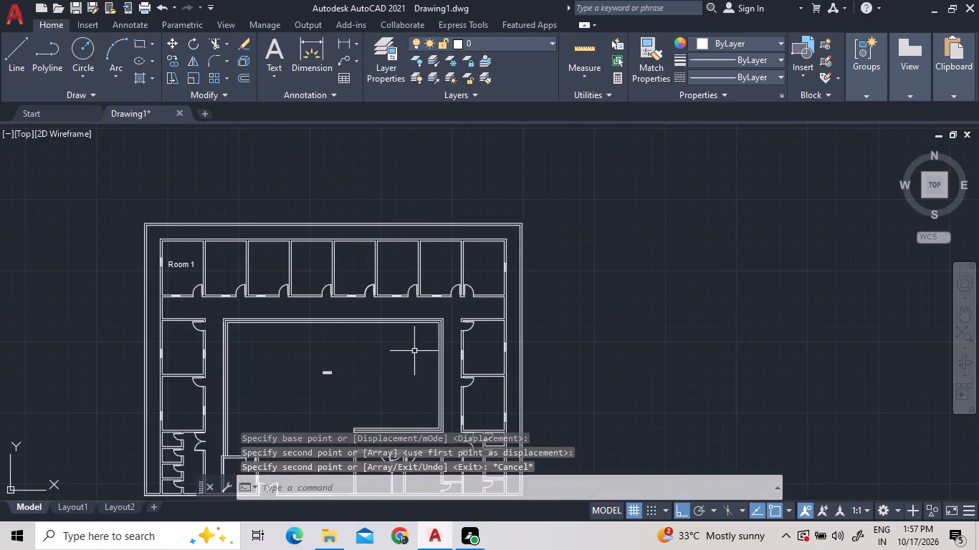
{"action": "scroll", "coordinate": [333, 386], "scroll_direction": "up", "scroll_amount": 3}
{"action": "left_click", "coordinate": [339, 355]}
{"action": "left_click", "coordinate": [226, 319]}
{"action": "right_click", "coordinate": [226, 316]}
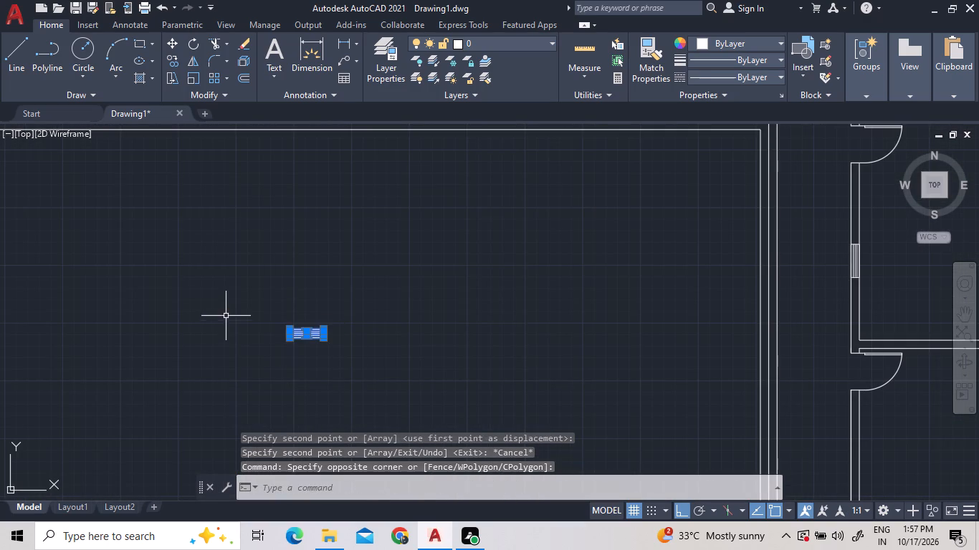
{"action": "left_click", "coordinate": [336, 317]}
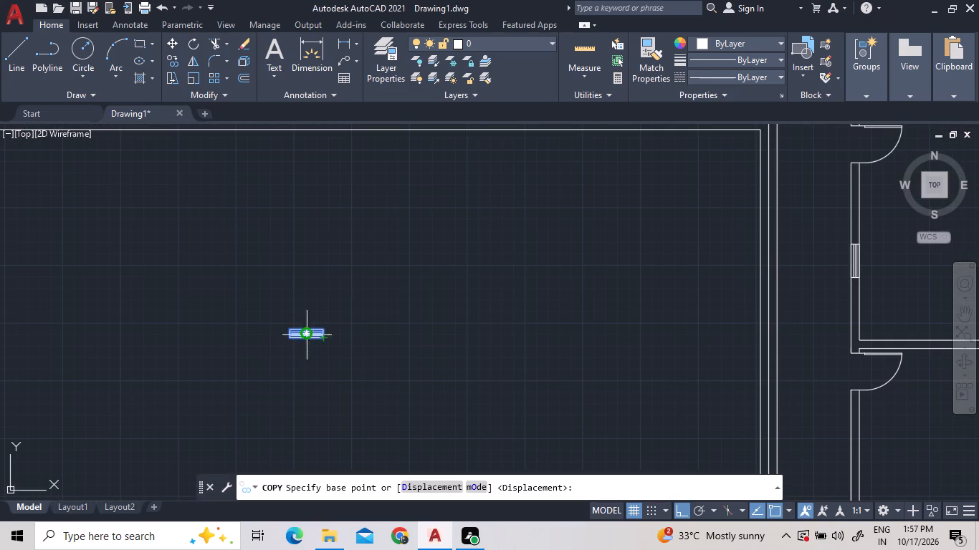
{"action": "left_click", "coordinate": [302, 335]}
{"action": "scroll", "coordinate": [691, 362], "scroll_direction": "down", "scroll_amount": 4}
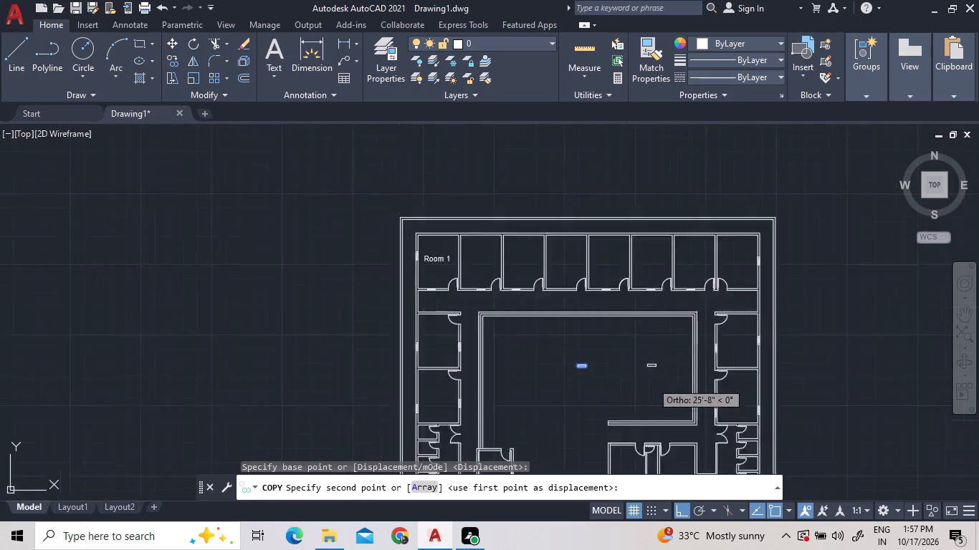
{"action": "scroll", "coordinate": [651, 382], "scroll_direction": "down", "scroll_amount": 1}
{"action": "scroll", "coordinate": [635, 295], "scroll_direction": "up", "scroll_amount": 2}
{"action": "scroll", "coordinate": [605, 364], "scroll_direction": "up", "scroll_amount": 3}
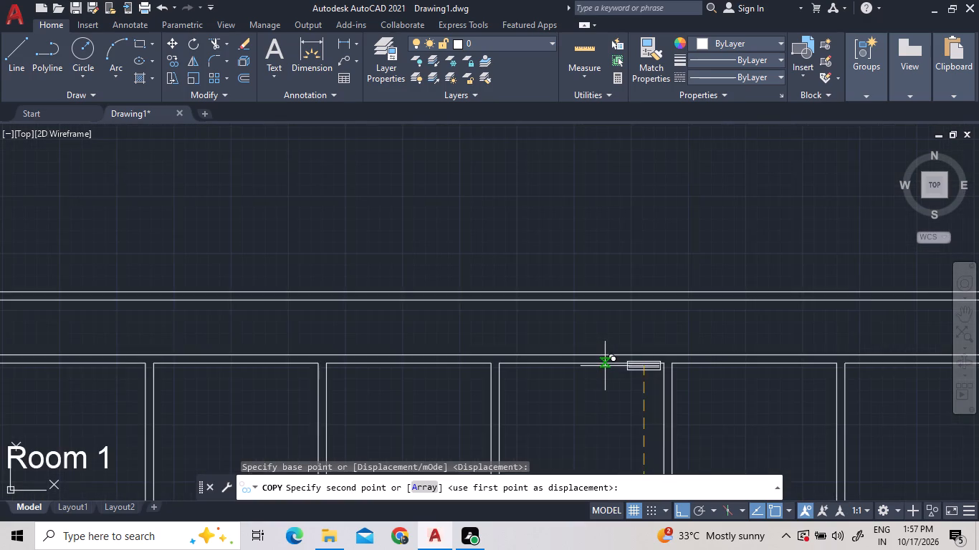
{"action": "scroll", "coordinate": [605, 366], "scroll_direction": "up", "scroll_amount": 1}
{"action": "key", "text": "F8"}
{"action": "scroll", "coordinate": [597, 361], "scroll_direction": "up", "scroll_amount": 3}
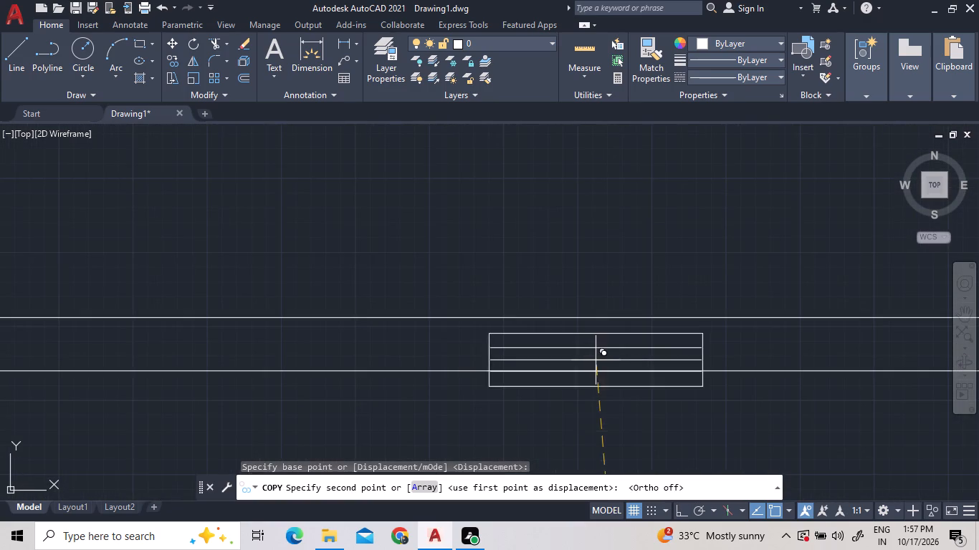
{"action": "scroll", "coordinate": [576, 354], "scroll_direction": "up", "scroll_amount": 2}
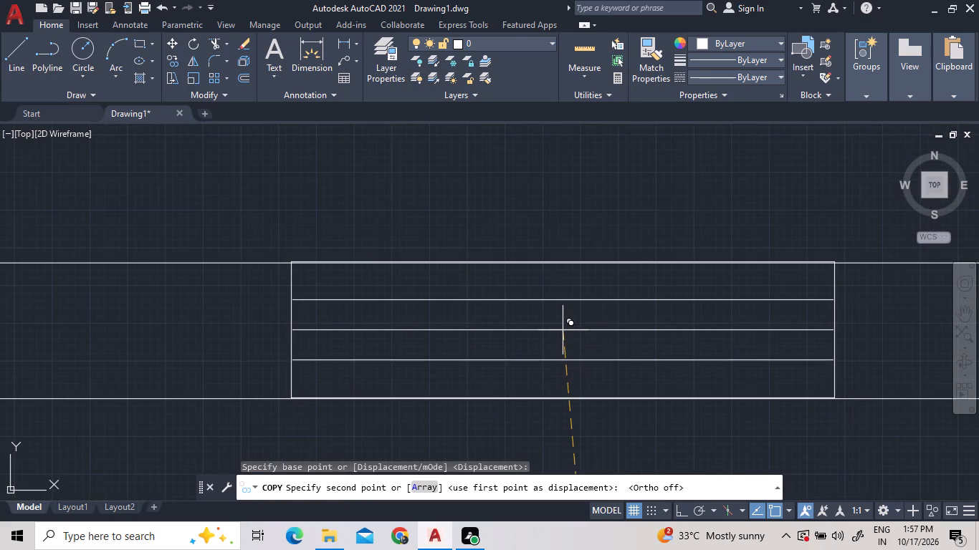
{"action": "left_click", "coordinate": [563, 330]}
{"action": "key", "text": "Escape"}
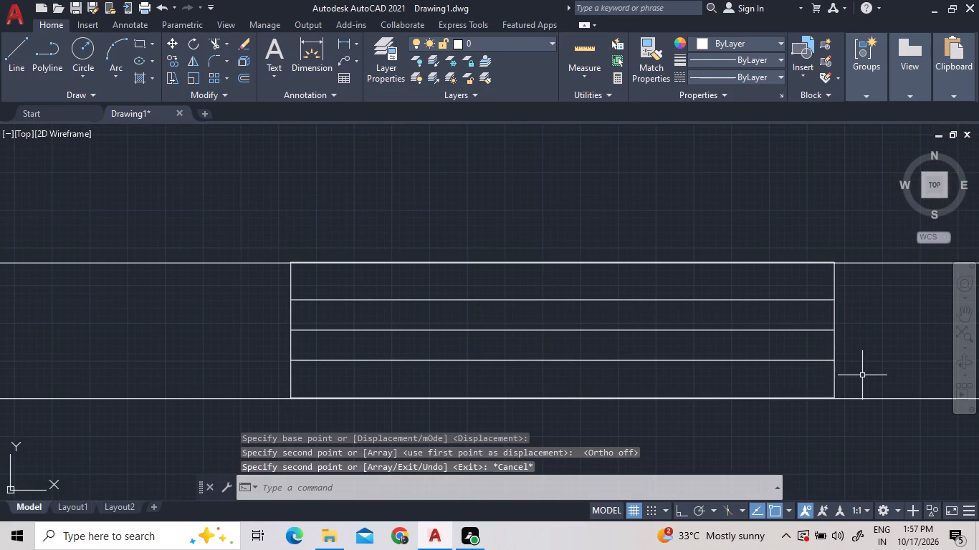
Move the new north-wall window by its lower east corner so it sits flush on the wall's inner line.
{"action": "left_click", "coordinate": [862, 376]}
{"action": "double_click", "coordinate": [637, 292]}
{"action": "scroll", "coordinate": [808, 400], "scroll_direction": "up", "scroll_amount": 4}
{"action": "scroll", "coordinate": [811, 417], "scroll_direction": "down", "scroll_amount": 4}
{"action": "scroll", "coordinate": [831, 420], "scroll_direction": "up", "scroll_amount": 3}
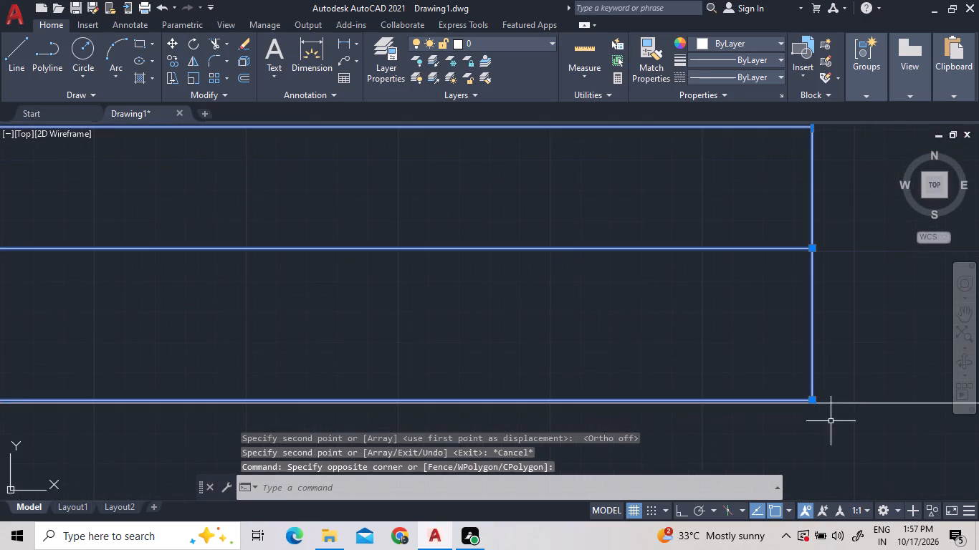
{"action": "scroll", "coordinate": [832, 409], "scroll_direction": "up", "scroll_amount": 3}
{"action": "right_click", "coordinate": [806, 354]}
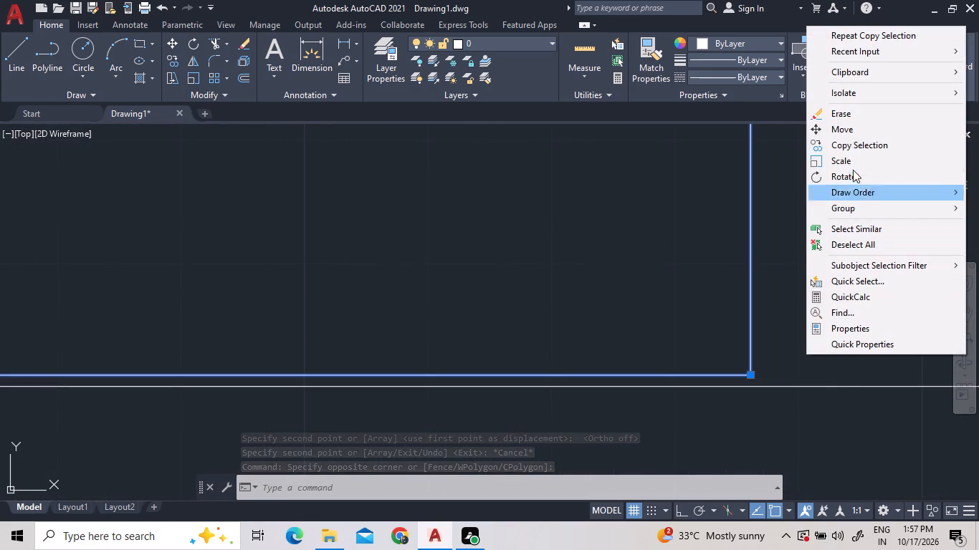
{"action": "left_click", "coordinate": [833, 123]}
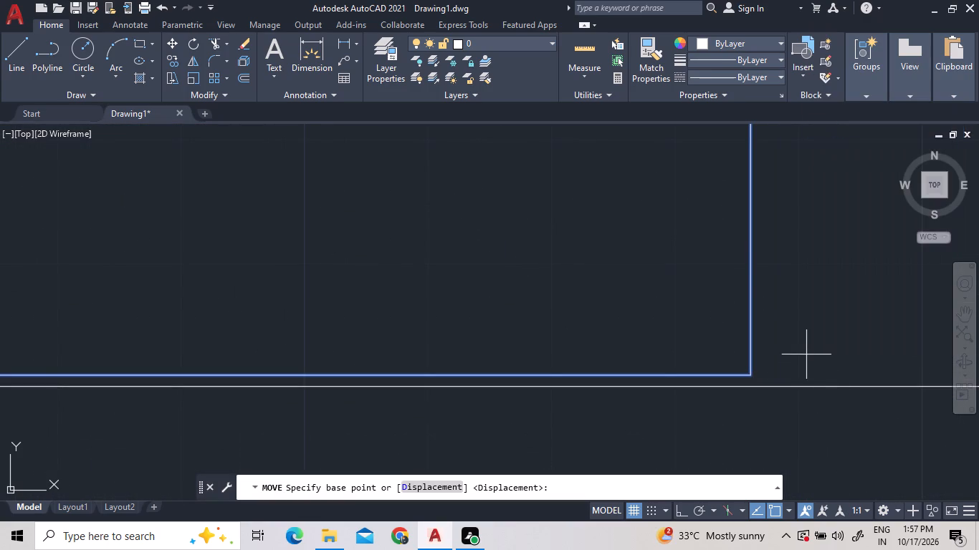
{"action": "scroll", "coordinate": [735, 400], "scroll_direction": "up", "scroll_amount": 3}
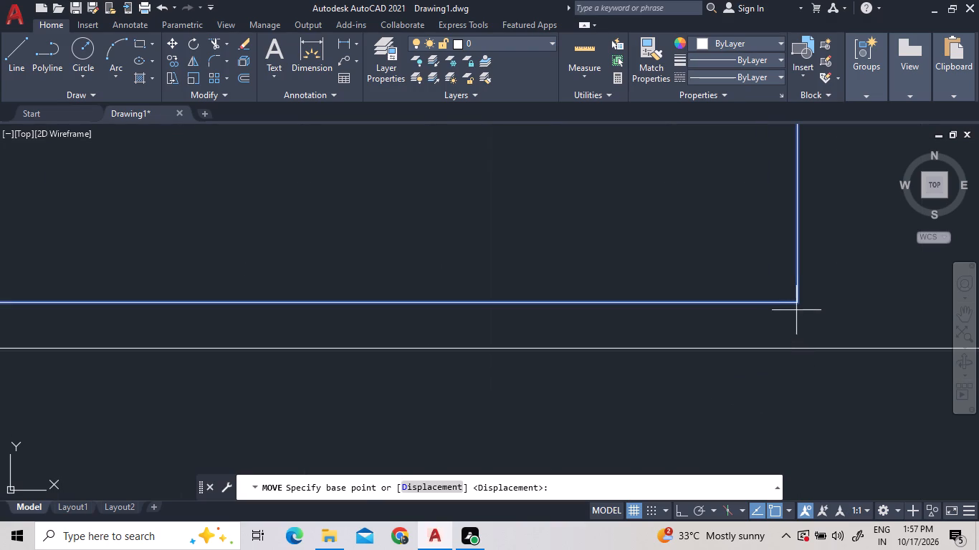
{"action": "left_click", "coordinate": [796, 306]}
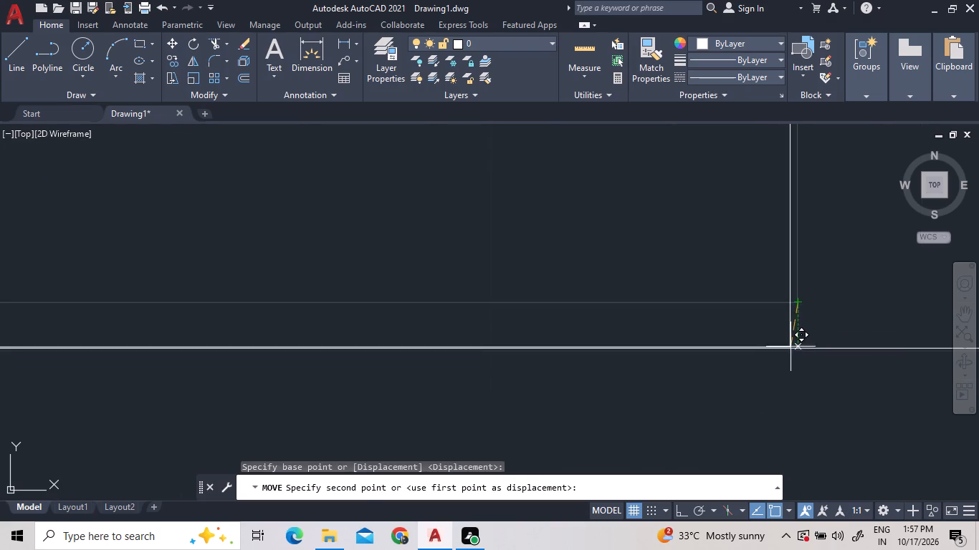
{"action": "left_click", "coordinate": [797, 345]}
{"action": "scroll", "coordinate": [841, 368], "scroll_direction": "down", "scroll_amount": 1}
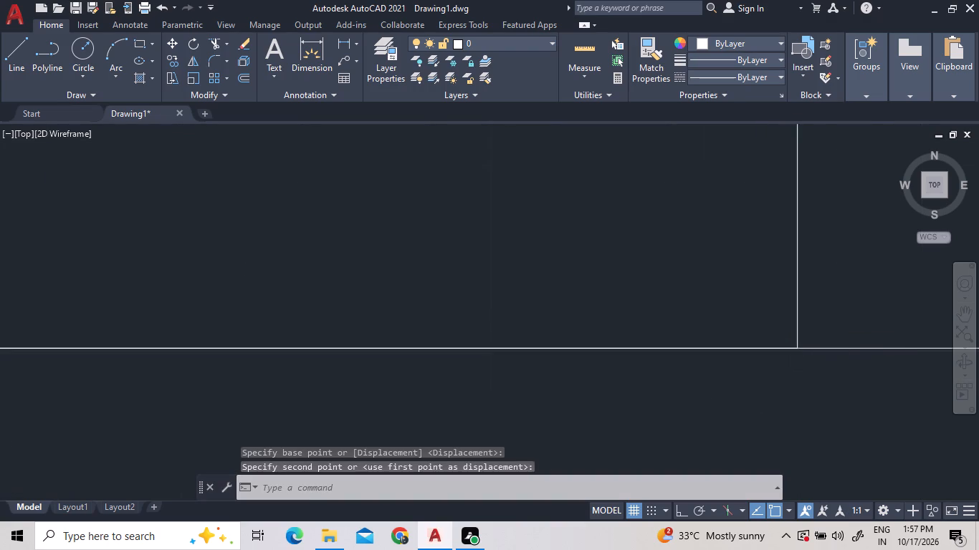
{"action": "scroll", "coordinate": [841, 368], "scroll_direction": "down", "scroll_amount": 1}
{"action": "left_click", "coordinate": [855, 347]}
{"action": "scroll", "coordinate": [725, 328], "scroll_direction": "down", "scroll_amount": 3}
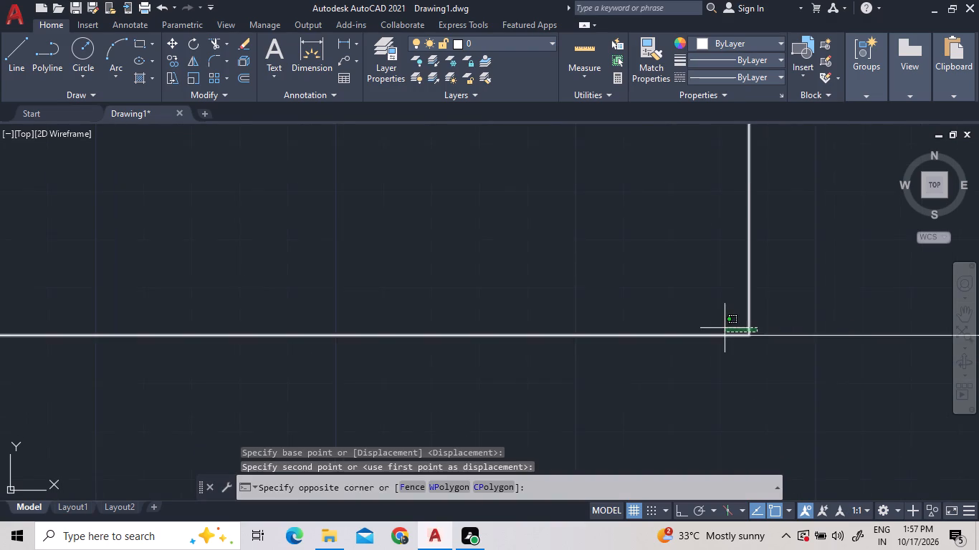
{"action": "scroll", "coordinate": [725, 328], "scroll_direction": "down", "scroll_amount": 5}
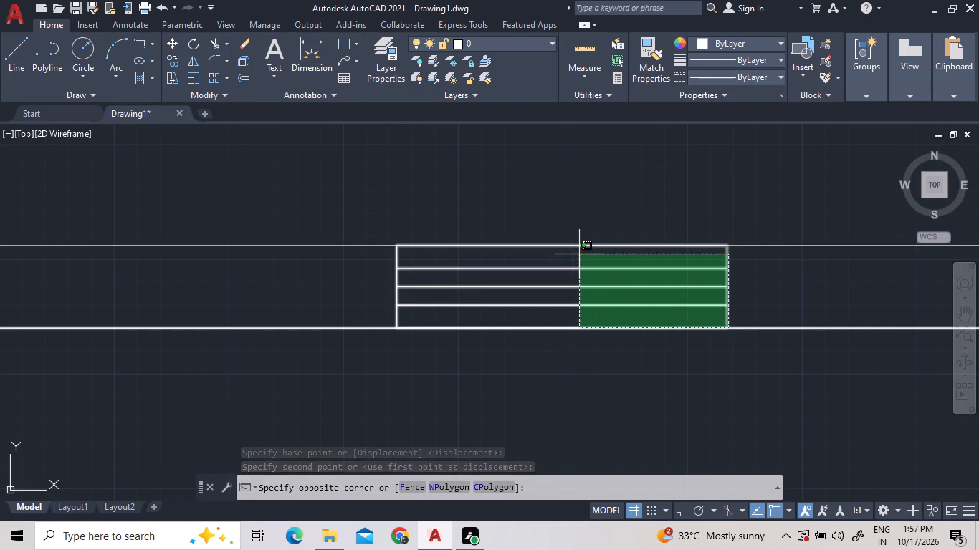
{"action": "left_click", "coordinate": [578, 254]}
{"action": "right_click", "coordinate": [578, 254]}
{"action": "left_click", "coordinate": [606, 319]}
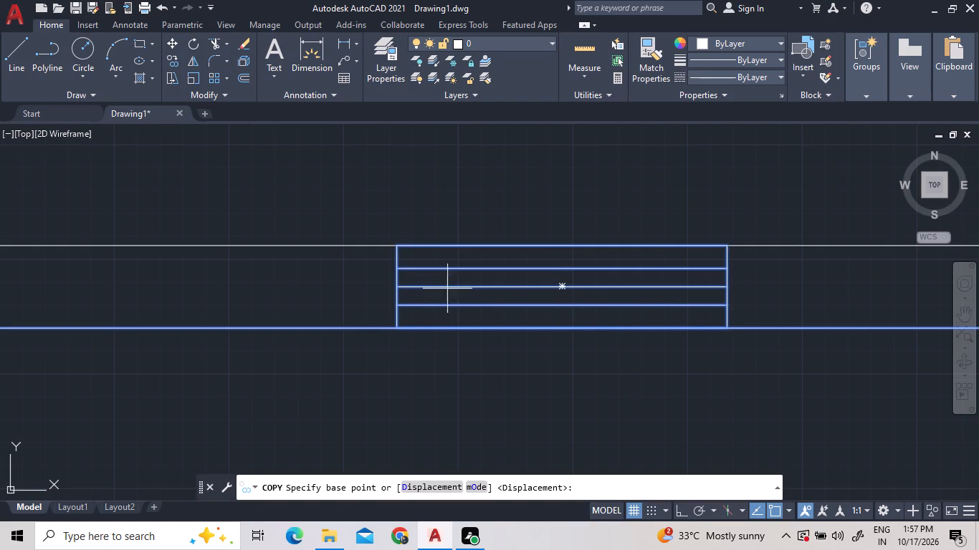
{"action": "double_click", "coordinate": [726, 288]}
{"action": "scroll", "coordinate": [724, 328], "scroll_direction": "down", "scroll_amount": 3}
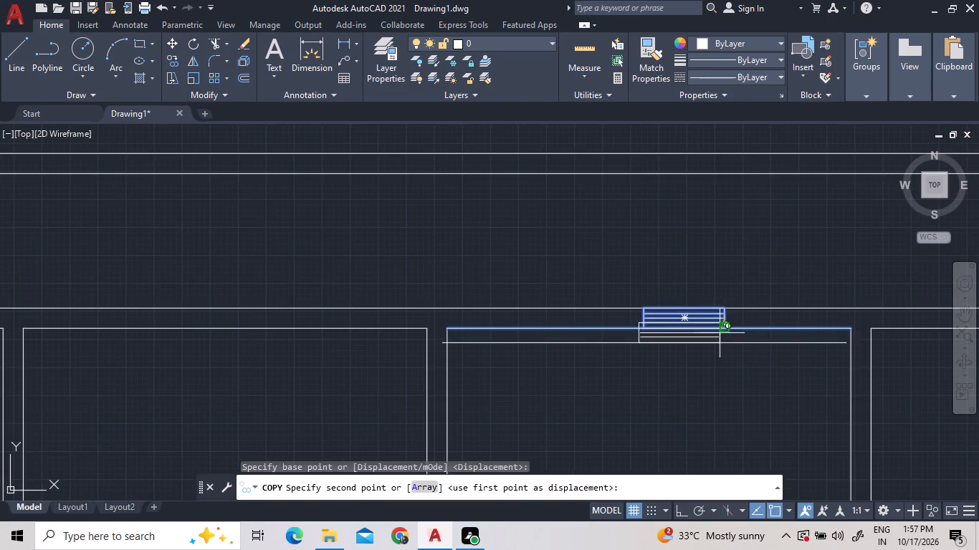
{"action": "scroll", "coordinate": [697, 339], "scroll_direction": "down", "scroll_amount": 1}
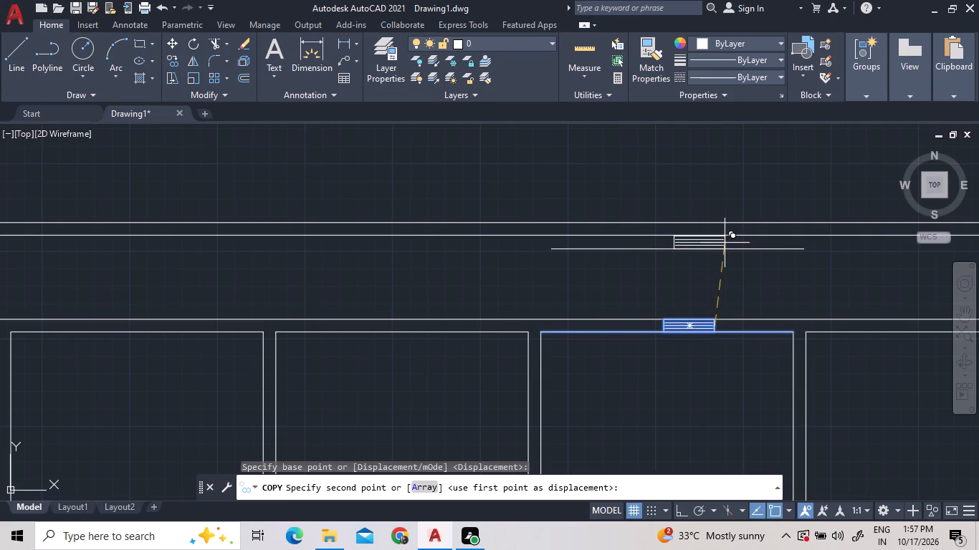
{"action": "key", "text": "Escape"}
Copy the fourth top-row room's north-wall window by its east-side midpoint into the third room's north wall, with Ortho on.
{"action": "scroll", "coordinate": [707, 328], "scroll_direction": "up", "scroll_amount": 3}
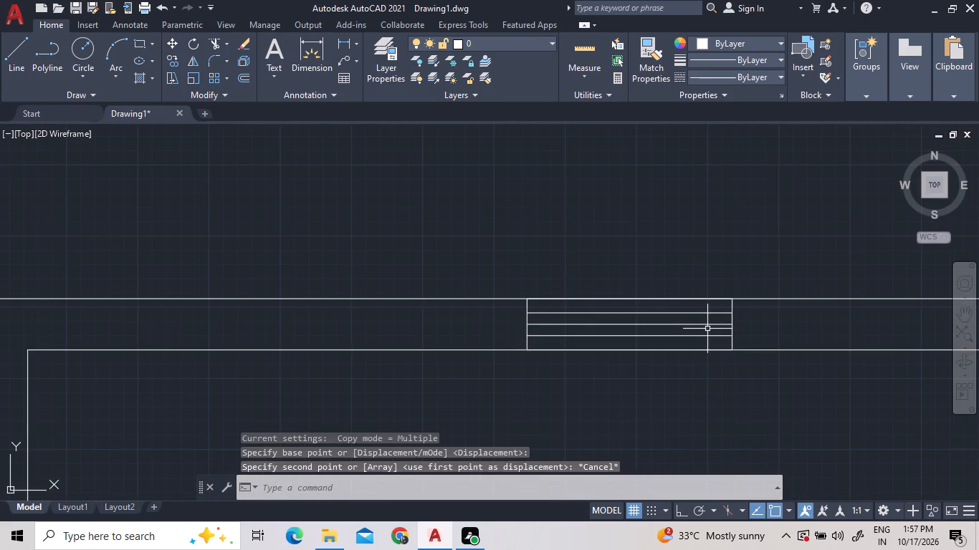
{"action": "scroll", "coordinate": [707, 329], "scroll_direction": "up", "scroll_amount": 1}
{"action": "double_click", "coordinate": [757, 348]}
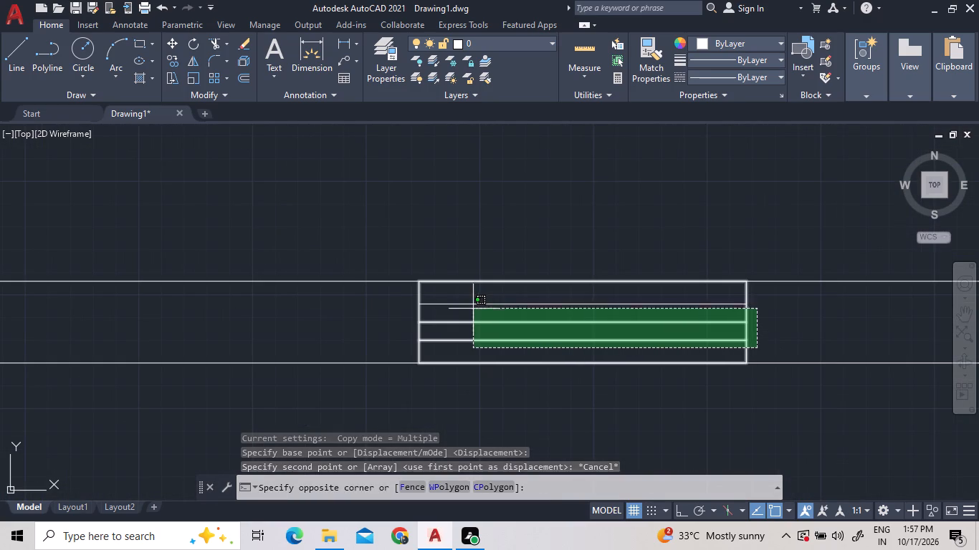
{"action": "left_click", "coordinate": [461, 300]}
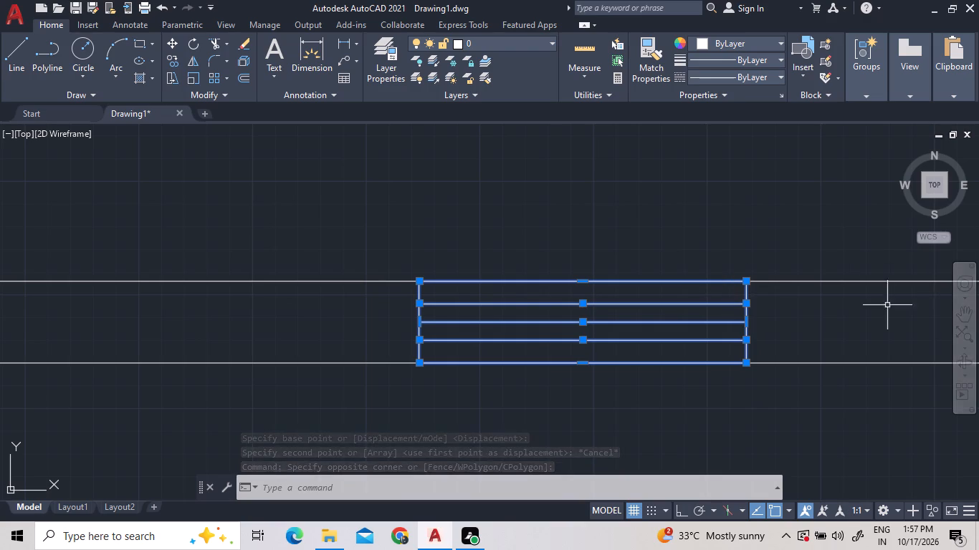
{"action": "scroll", "coordinate": [831, 317], "scroll_direction": "down", "scroll_amount": 3}
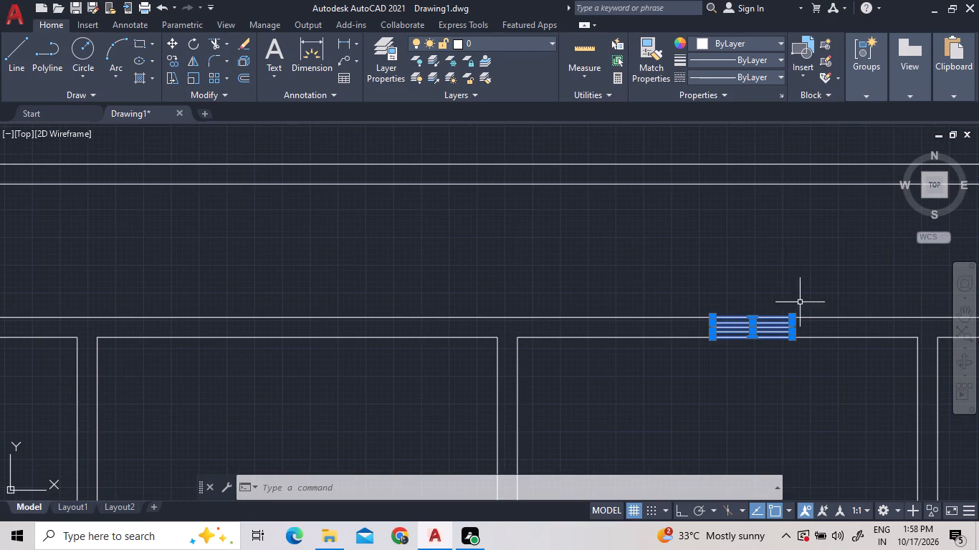
{"action": "right_click", "coordinate": [778, 259]}
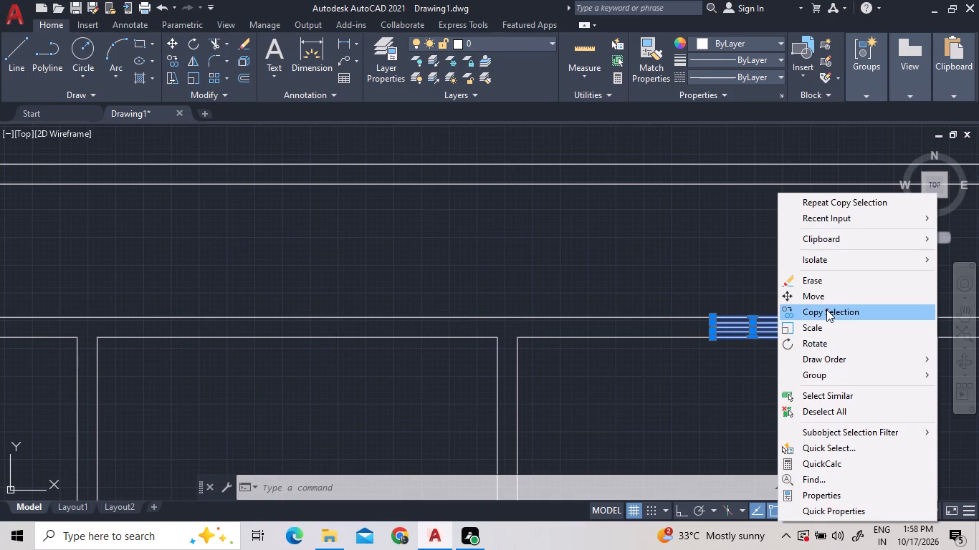
{"action": "left_click", "coordinate": [826, 309]}
{"action": "scroll", "coordinate": [798, 331], "scroll_direction": "up", "scroll_amount": 3}
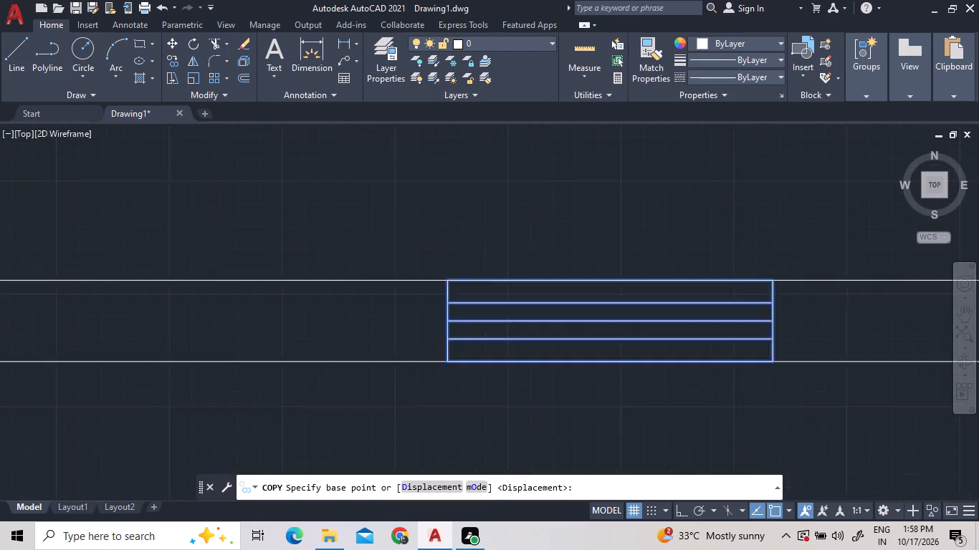
{"action": "scroll", "coordinate": [798, 329], "scroll_direction": "up", "scroll_amount": 1}
{"action": "triple_click", "coordinate": [755, 314]}
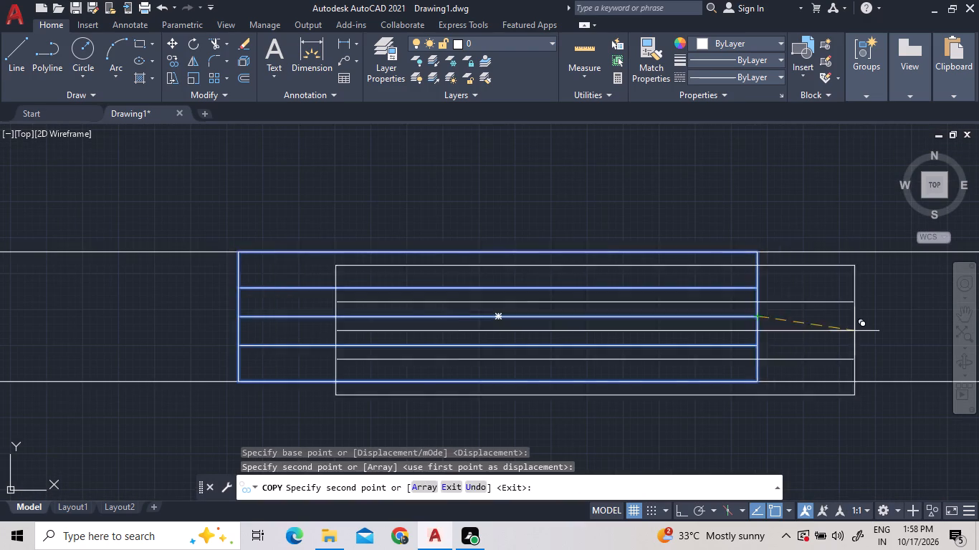
{"action": "scroll", "coordinate": [854, 331], "scroll_direction": "down", "scroll_amount": 5}
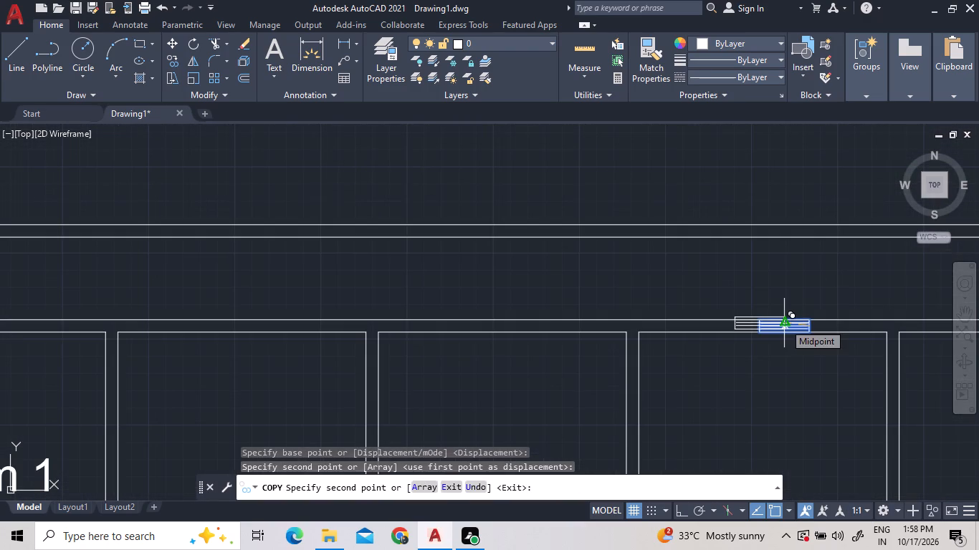
{"action": "key", "text": "F8"}
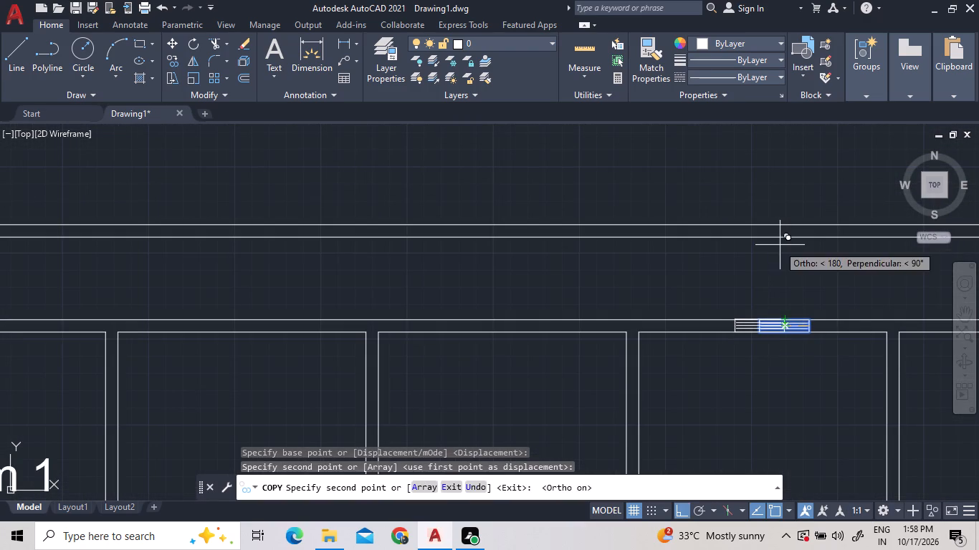
{"action": "scroll", "coordinate": [899, 342], "scroll_direction": "down", "scroll_amount": 5}
{"action": "scroll", "coordinate": [936, 347], "scroll_direction": "up", "scroll_amount": 3}
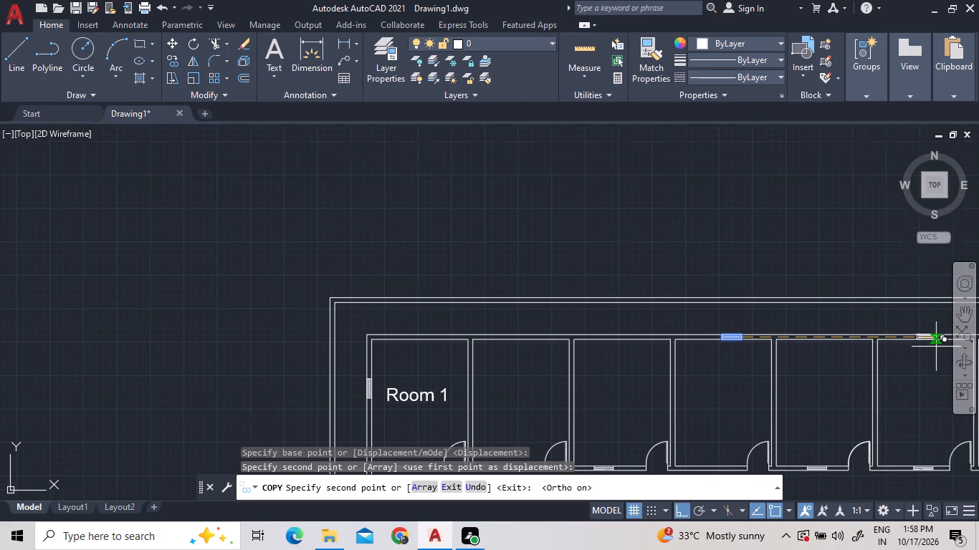
{"action": "scroll", "coordinate": [921, 355], "scroll_direction": "down", "scroll_amount": 10}
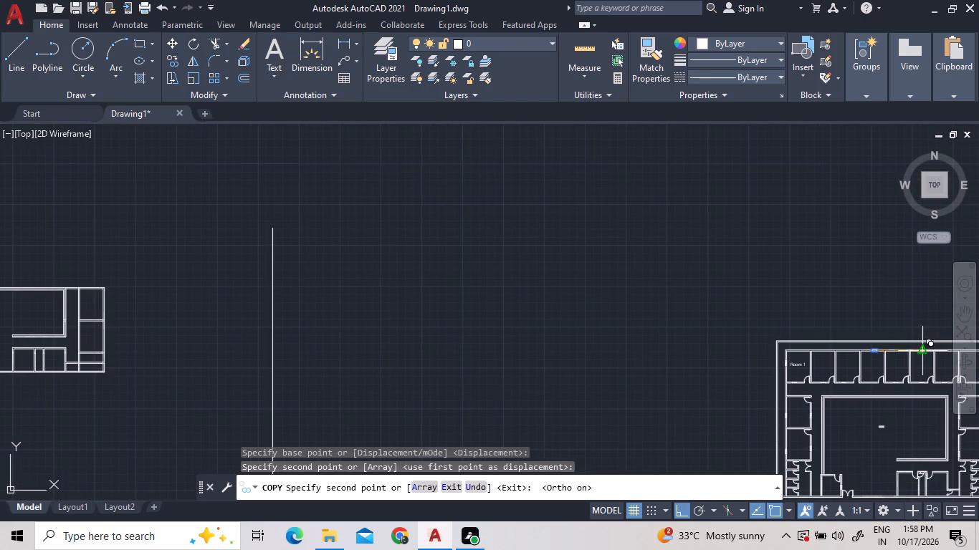
{"action": "scroll", "coordinate": [891, 329], "scroll_direction": "down", "scroll_amount": 2}
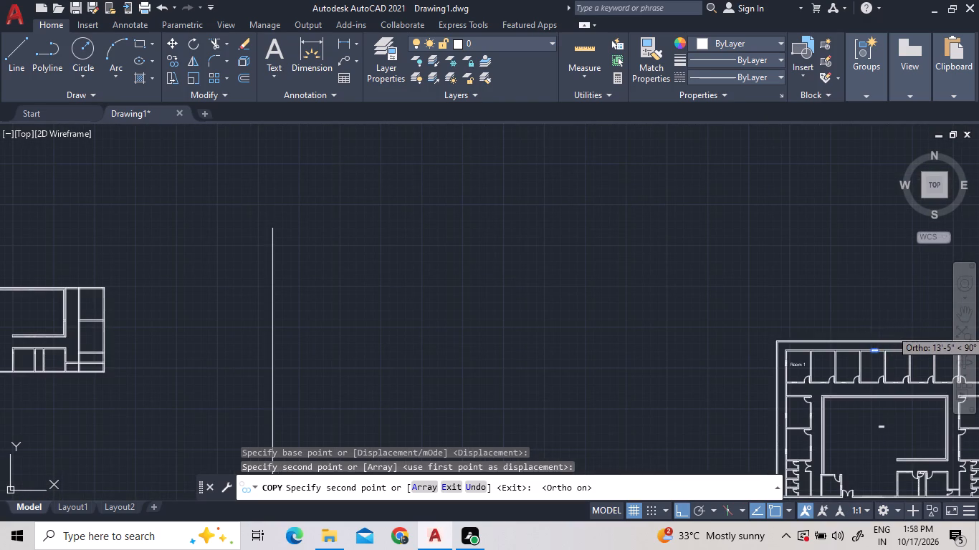
{"action": "scroll", "coordinate": [890, 328], "scroll_direction": "down", "scroll_amount": 3}
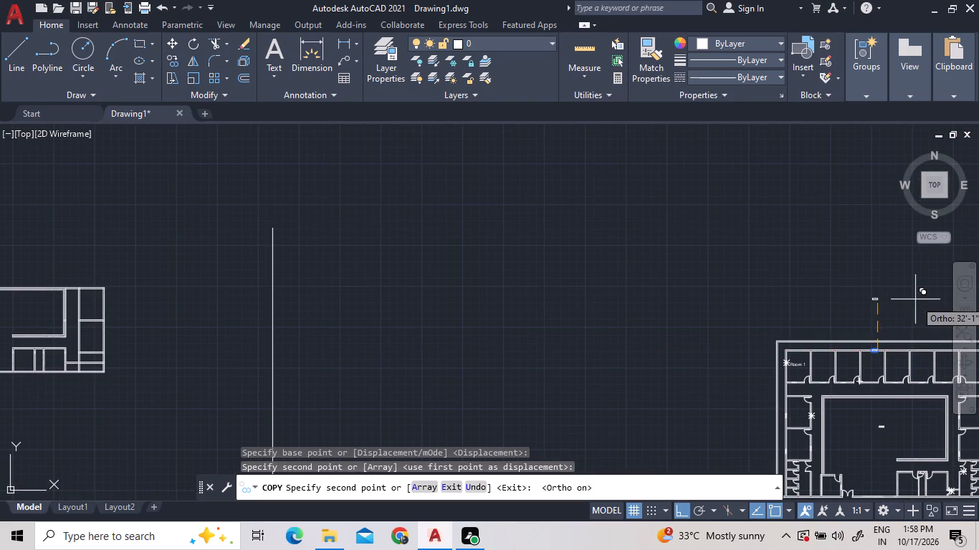
{"action": "scroll", "coordinate": [899, 371], "scroll_direction": "up", "scroll_amount": 4}
{"action": "scroll", "coordinate": [595, 260], "scroll_direction": "up", "scroll_amount": 4}
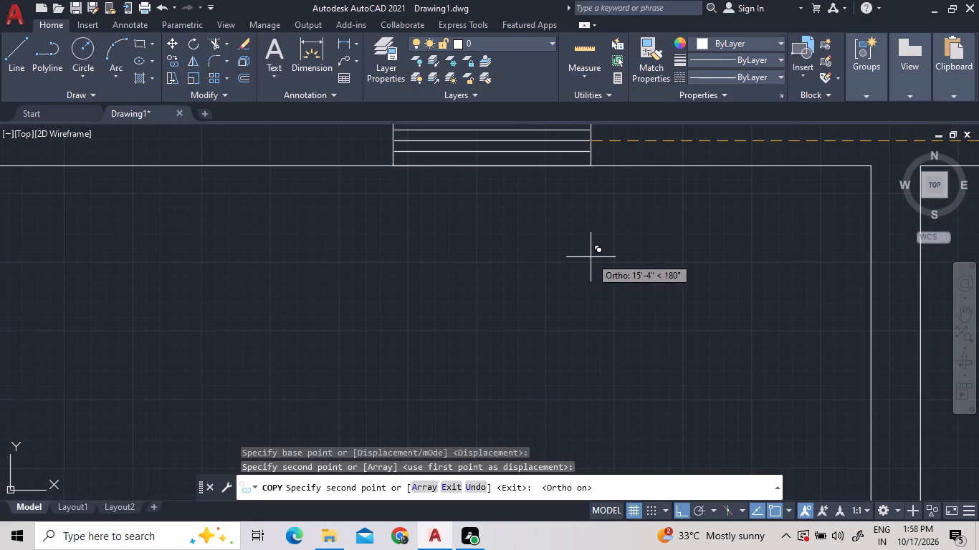
{"action": "scroll", "coordinate": [761, 382], "scroll_direction": "down", "scroll_amount": 3}
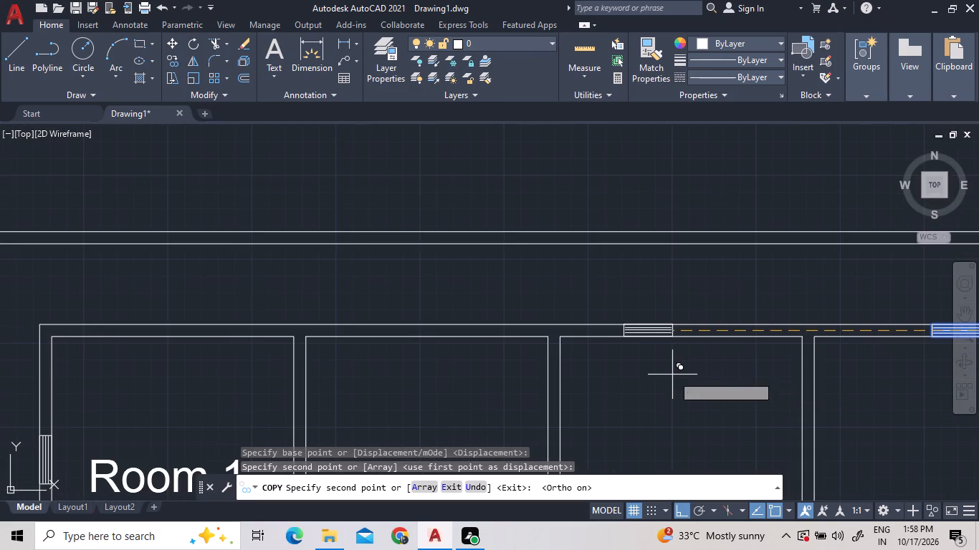
{"action": "left_click", "coordinate": [695, 390]}
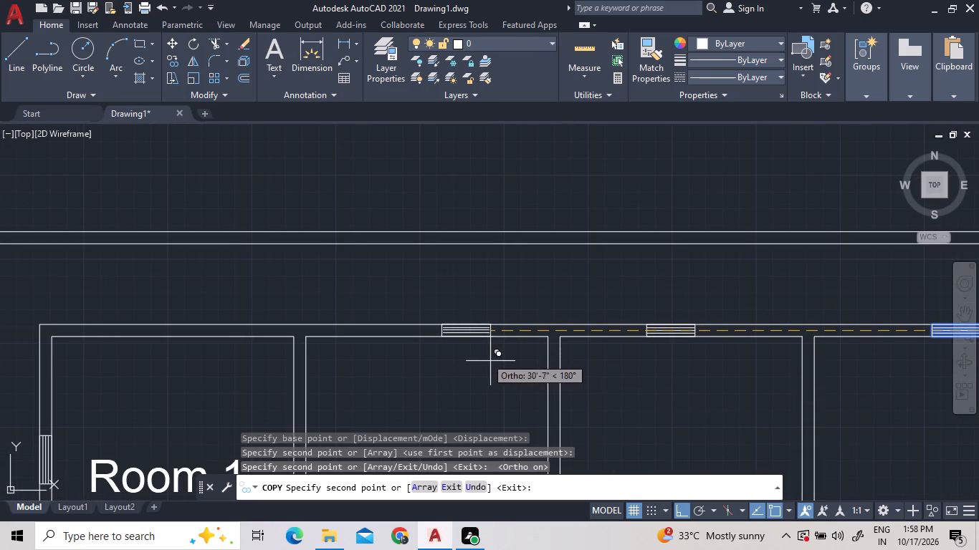
Place window copies in the north walls of the second room and Room 1, the latter about 49'-8" west of the original.
{"action": "double_click", "coordinate": [453, 362]}
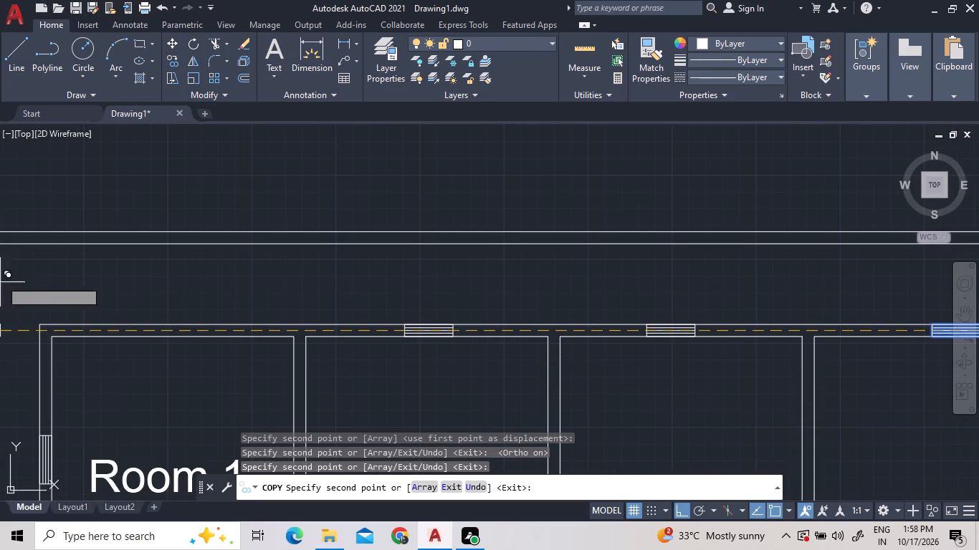
{"action": "scroll", "coordinate": [178, 334], "scroll_direction": "up", "scroll_amount": 3}
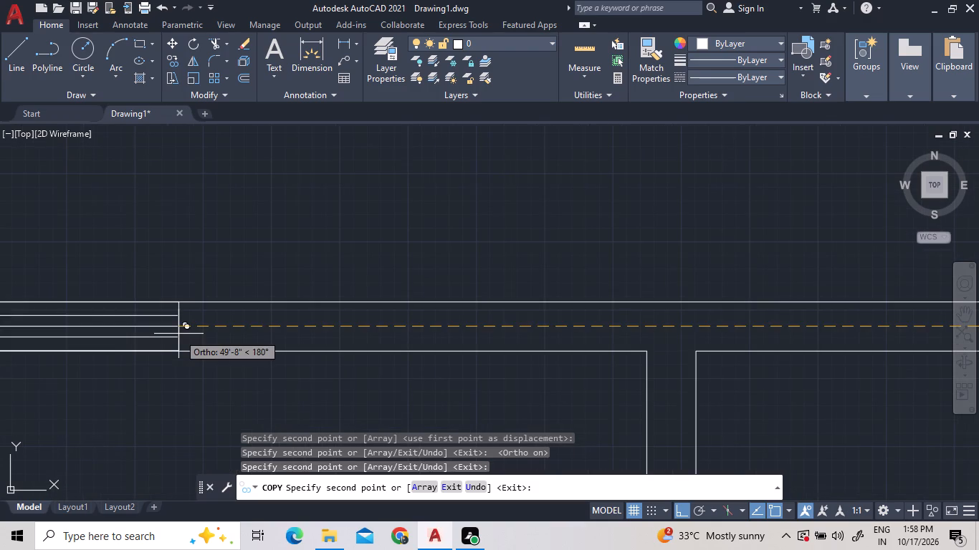
{"action": "double_click", "coordinate": [181, 333]}
Place window copies in the north walls of the fifth and sixth top-row rooms.
{"action": "scroll", "coordinate": [242, 239], "scroll_direction": "down", "scroll_amount": 3}
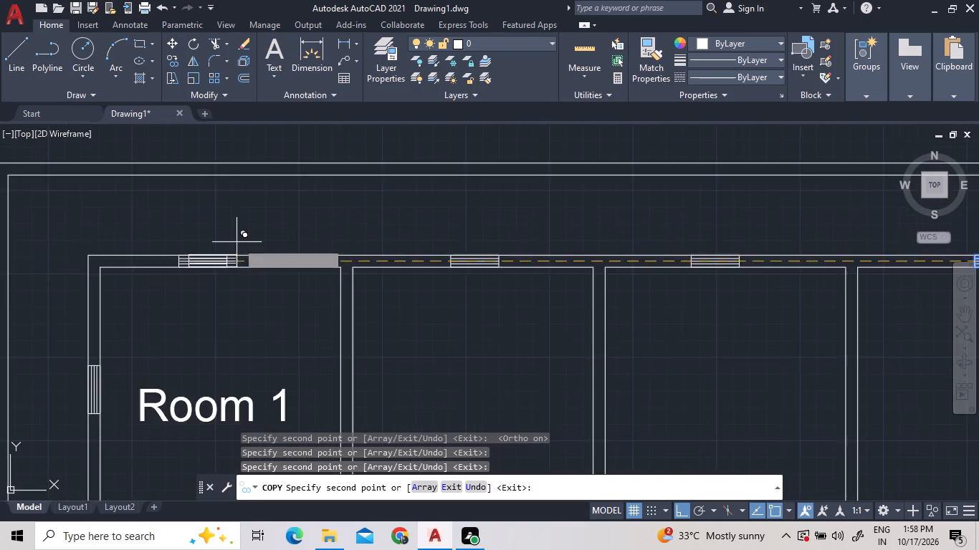
{"action": "scroll", "coordinate": [229, 248], "scroll_direction": "down", "scroll_amount": 9}
{"action": "scroll", "coordinate": [307, 273], "scroll_direction": "up", "scroll_amount": 6}
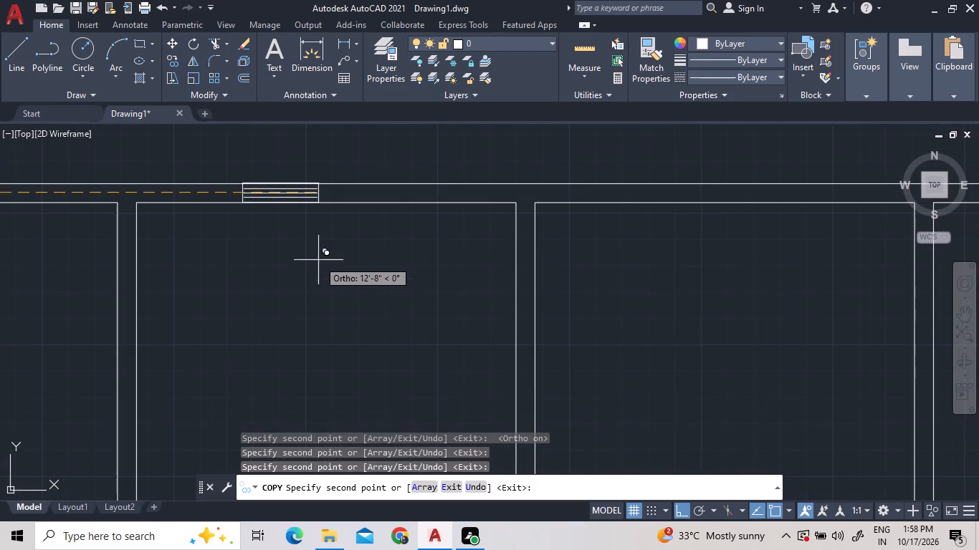
{"action": "left_click", "coordinate": [360, 296]}
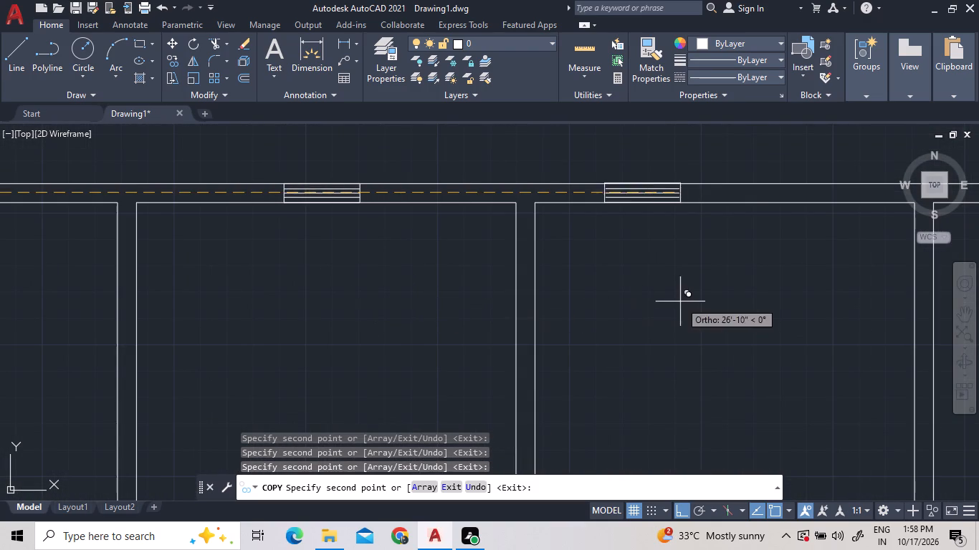
{"action": "left_click", "coordinate": [759, 317]}
Place window copies in the seventh and eighth rooms' north walls, the eighth about 61'-4" east of the original, and end the copying.
{"action": "scroll", "coordinate": [729, 356], "scroll_direction": "down", "scroll_amount": 4}
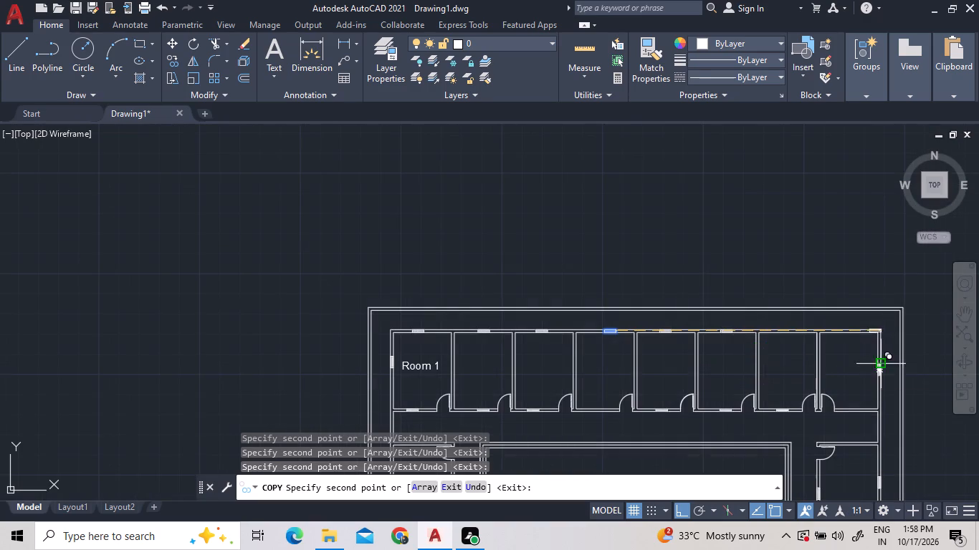
{"action": "scroll", "coordinate": [833, 361], "scroll_direction": "up", "scroll_amount": 4}
{"action": "left_click", "coordinate": [610, 362]}
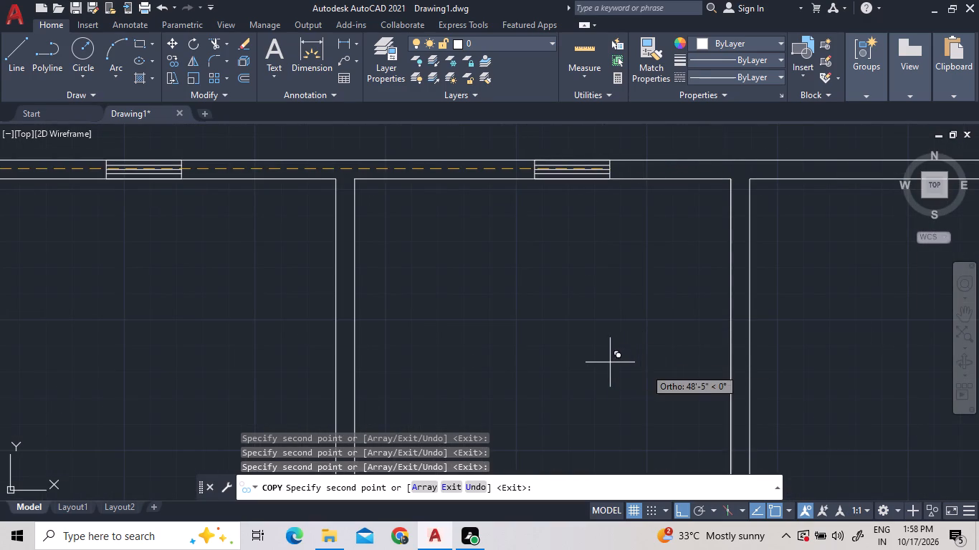
{"action": "scroll", "coordinate": [646, 368], "scroll_direction": "down", "scroll_amount": 4}
{"action": "scroll", "coordinate": [701, 363], "scroll_direction": "up", "scroll_amount": 3}
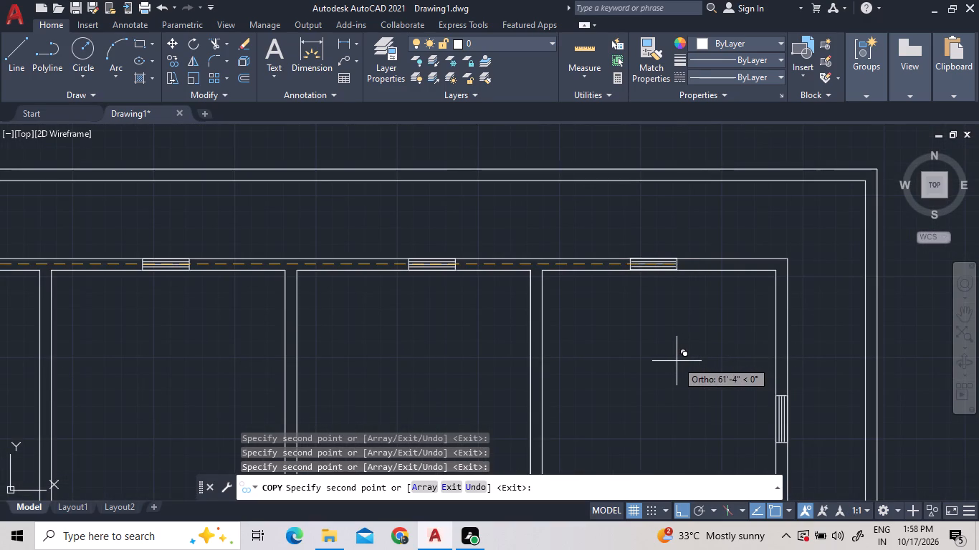
{"action": "double_click", "coordinate": [677, 361]}
{"action": "scroll", "coordinate": [705, 248], "scroll_direction": "down", "scroll_amount": 4}
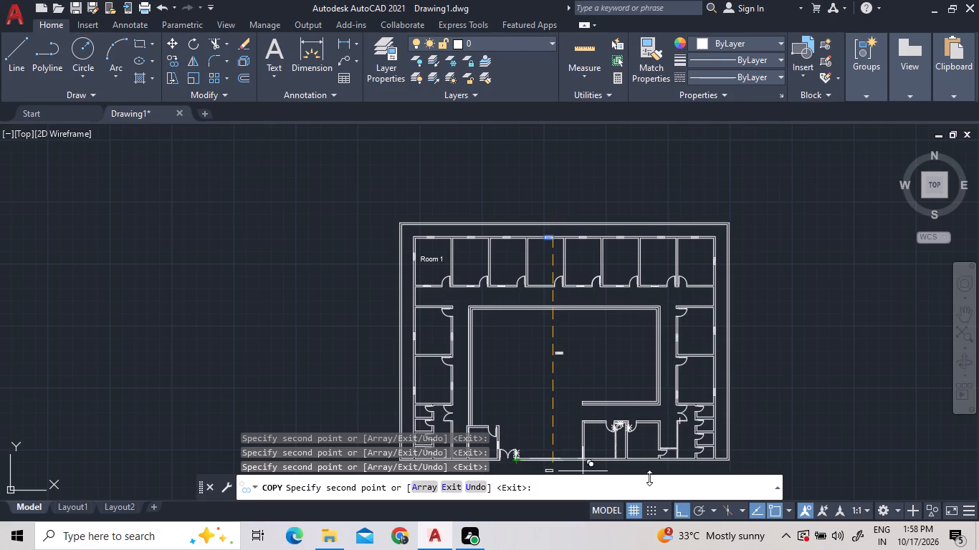
{"action": "scroll", "coordinate": [651, 469], "scroll_direction": "up", "scroll_amount": 3}
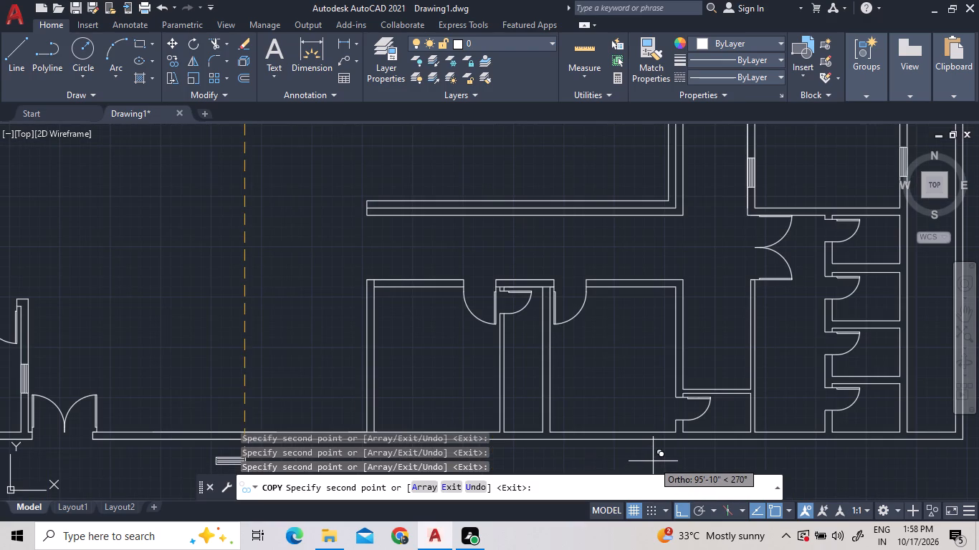
{"action": "key", "text": "Escape"}
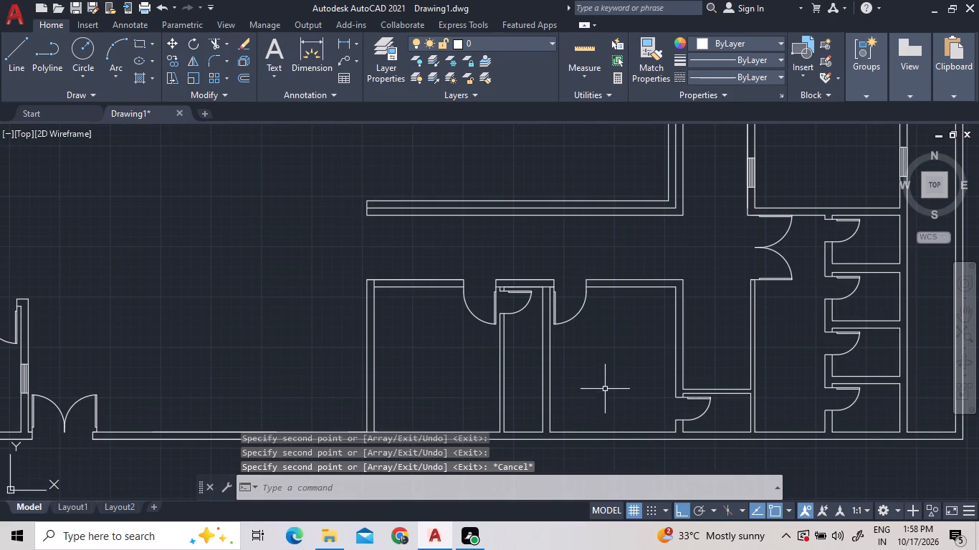
Trim the stray inner wall line crossing the northwest corner of the southern room east of the entrance doors.
{"action": "scroll", "coordinate": [385, 283], "scroll_direction": "up", "scroll_amount": 3}
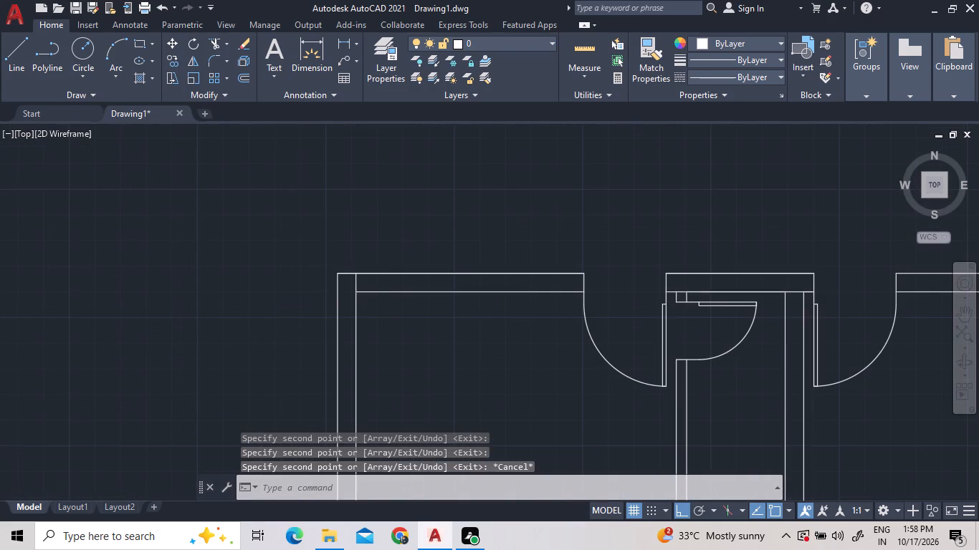
{"action": "type", "text": "tr"}
{"action": "key", "text": "space"}
{"action": "key", "text": "space"}
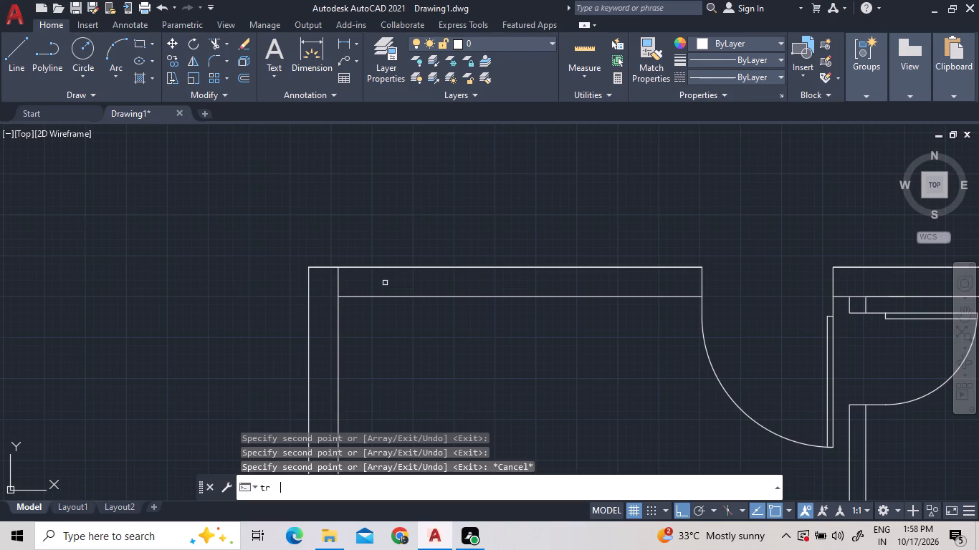
{"action": "double_click", "coordinate": [338, 281]}
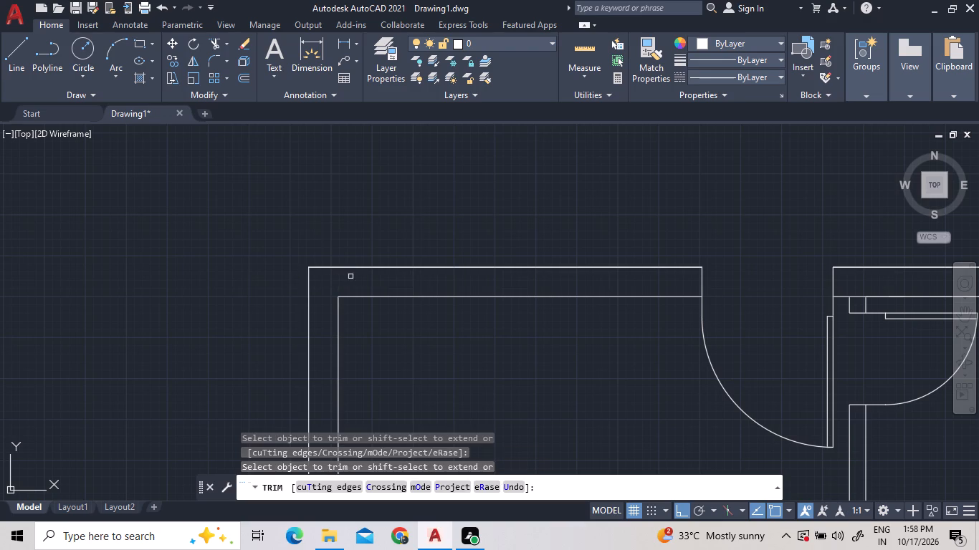
{"action": "scroll", "coordinate": [354, 276], "scroll_direction": "down", "scroll_amount": 3}
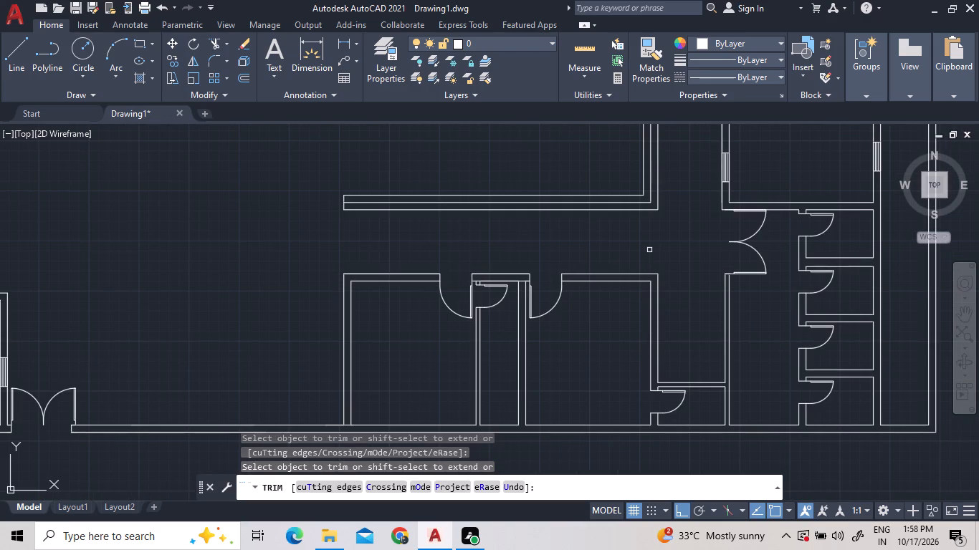
{"action": "key", "text": "Escape"}
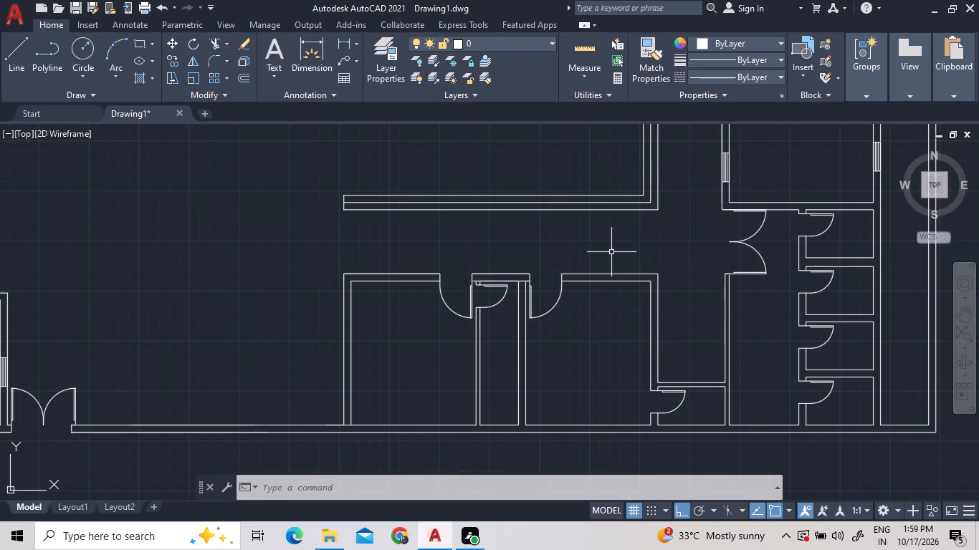
Copy the fifth top-row room's north-wall window by its bottom midpoint, with Ortho off, flush into that southern room's north wall.
{"action": "scroll", "coordinate": [605, 341], "scroll_direction": "down", "scroll_amount": 3}
{"action": "scroll", "coordinate": [546, 155], "scroll_direction": "up", "scroll_amount": 3}
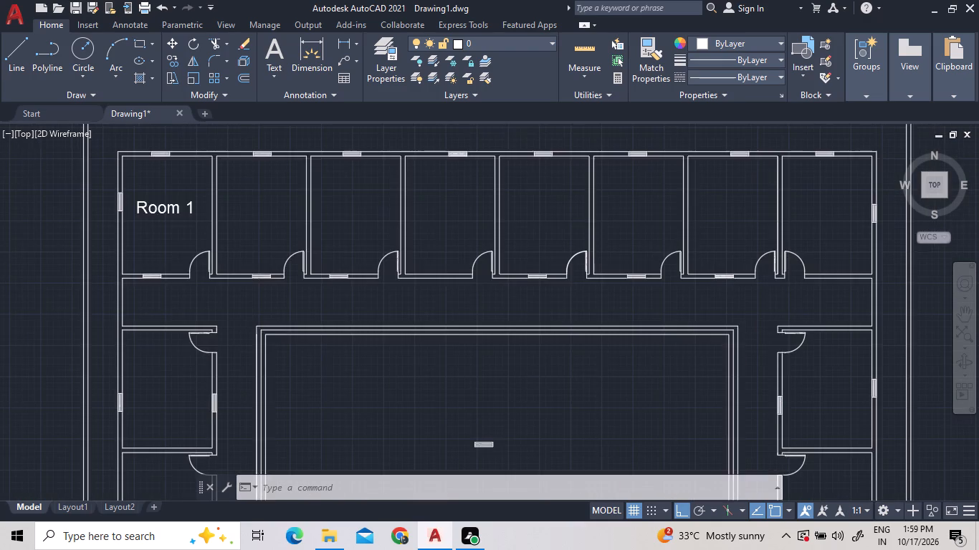
{"action": "scroll", "coordinate": [546, 155], "scroll_direction": "up", "scroll_amount": 5}
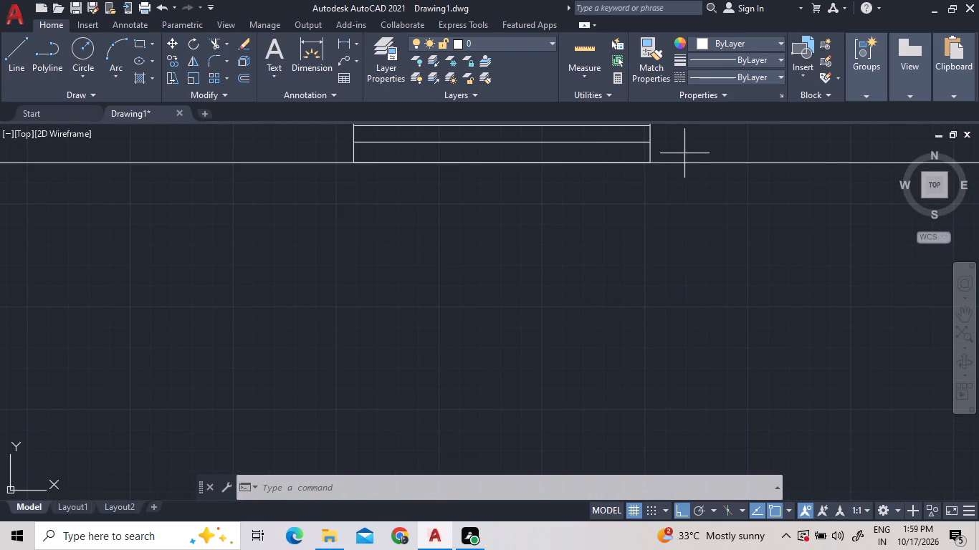
{"action": "triple_click", "coordinate": [684, 153]}
{"action": "double_click", "coordinate": [659, 150]}
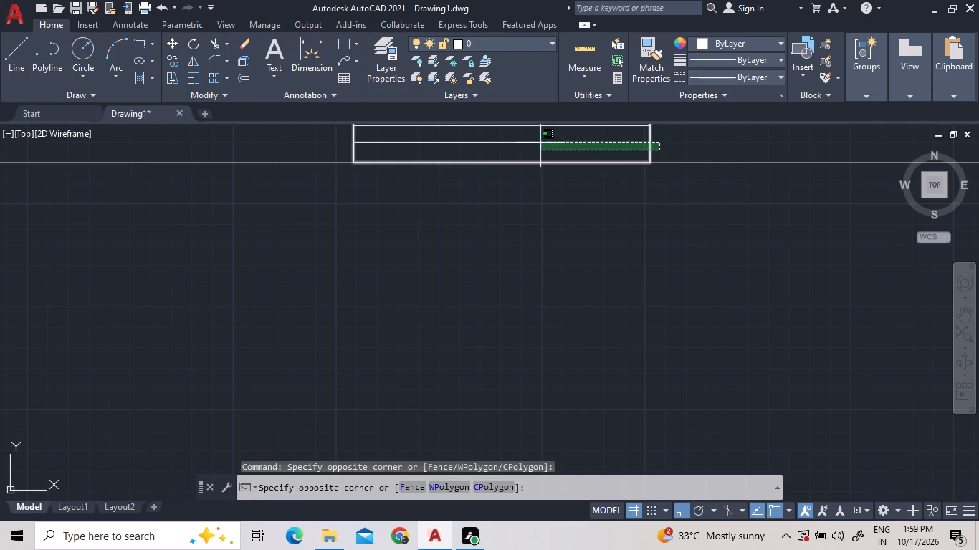
{"action": "scroll", "coordinate": [489, 146], "scroll_direction": "down", "scroll_amount": 3}
{"action": "scroll", "coordinate": [440, 138], "scroll_direction": "up", "scroll_amount": 2}
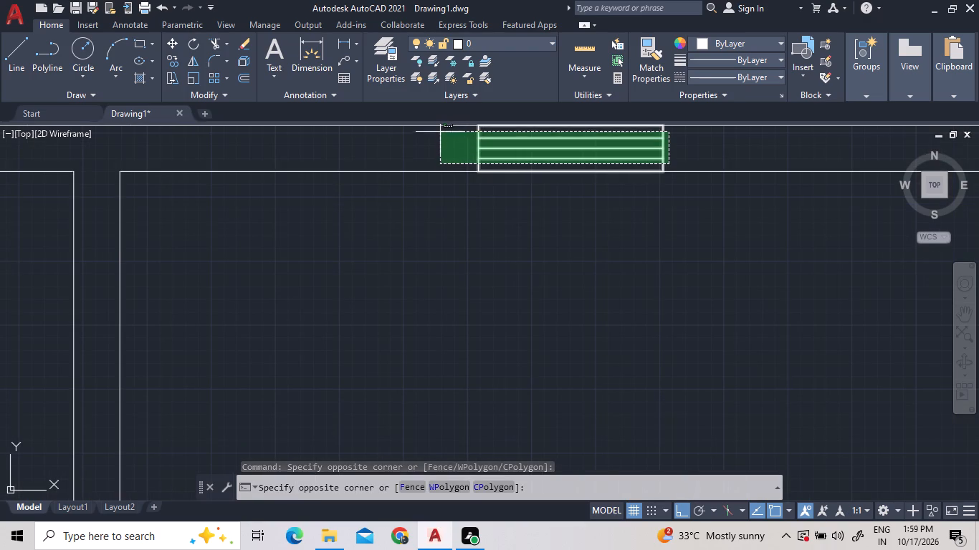
{"action": "left_click", "coordinate": [440, 130]}
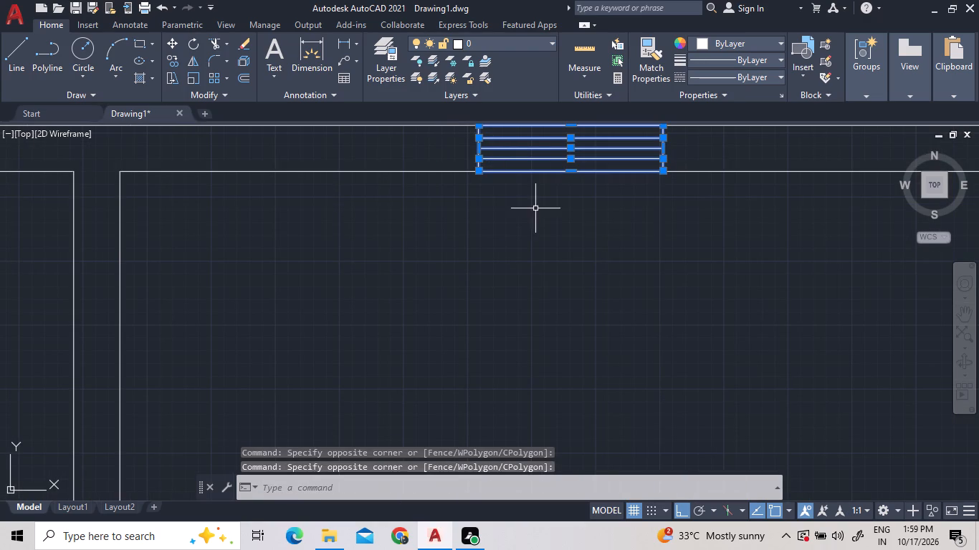
{"action": "right_click", "coordinate": [535, 208]}
{"action": "left_click", "coordinate": [586, 309]}
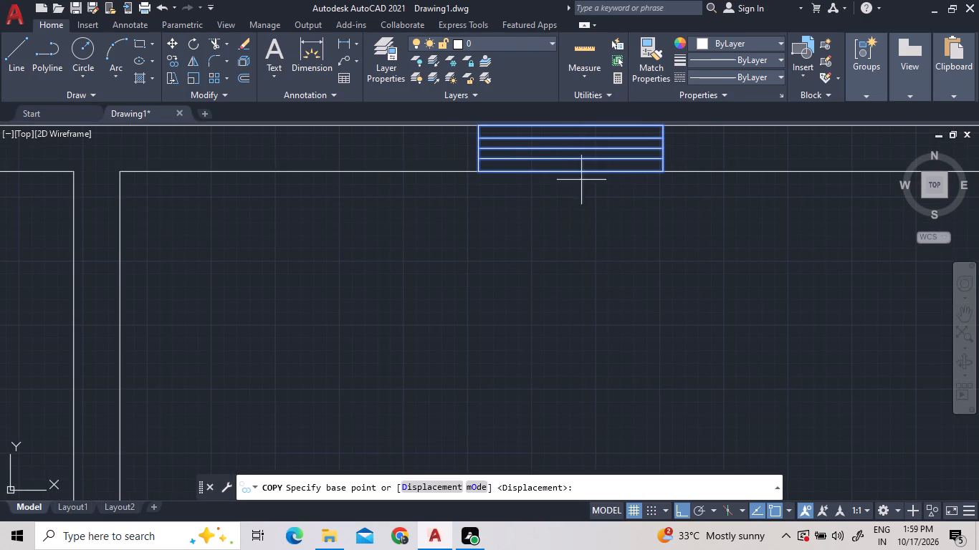
{"action": "double_click", "coordinate": [566, 171]}
{"action": "scroll", "coordinate": [567, 300], "scroll_direction": "down", "scroll_amount": 7}
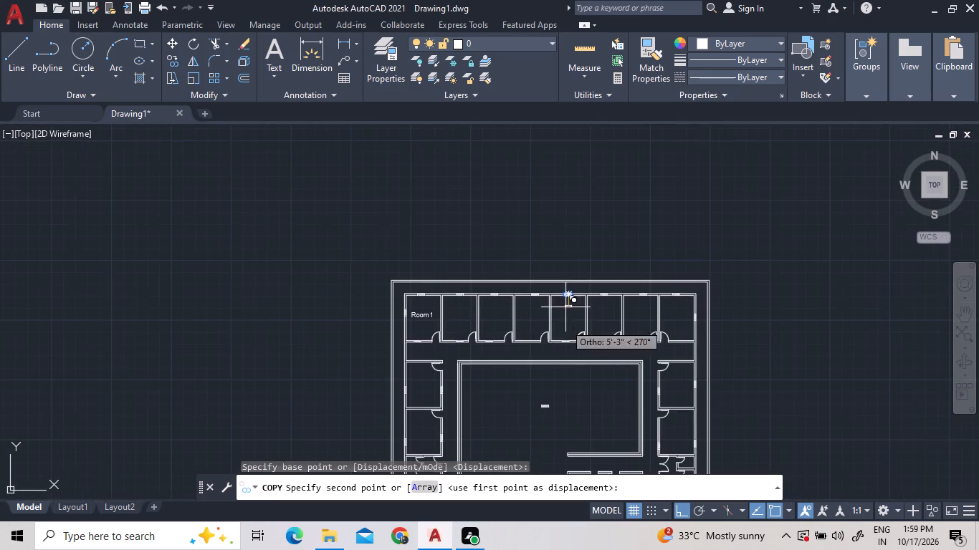
{"action": "scroll", "coordinate": [563, 387], "scroll_direction": "down", "scroll_amount": 2}
{"action": "scroll", "coordinate": [570, 428], "scroll_direction": "up", "scroll_amount": 4}
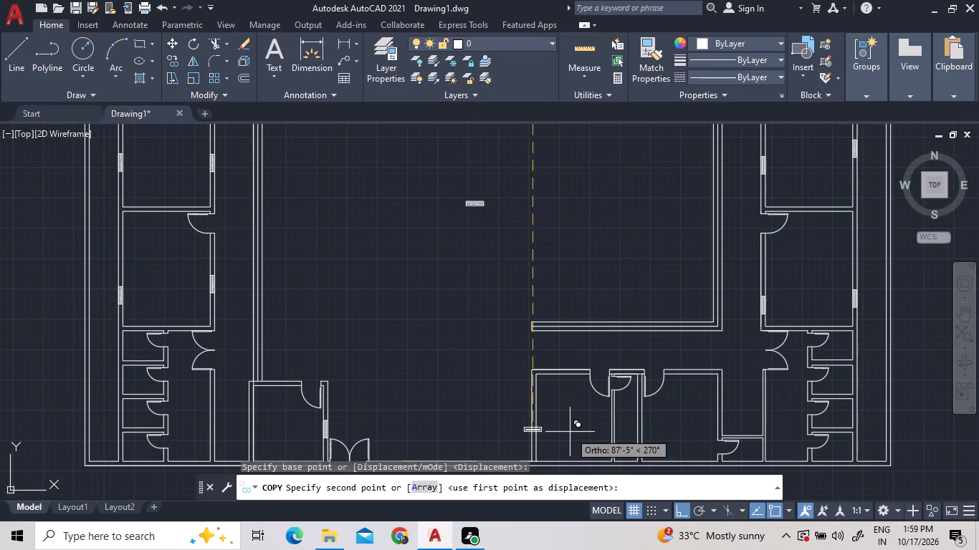
{"action": "scroll", "coordinate": [610, 397], "scroll_direction": "up", "scroll_amount": 1}
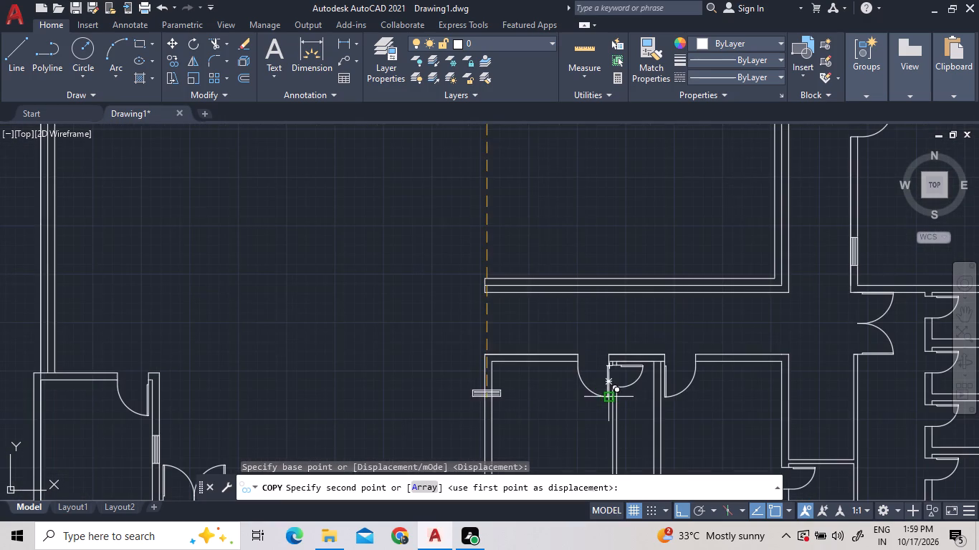
{"action": "key", "text": "F8"}
{"action": "scroll", "coordinate": [545, 357], "scroll_direction": "up", "scroll_amount": 4}
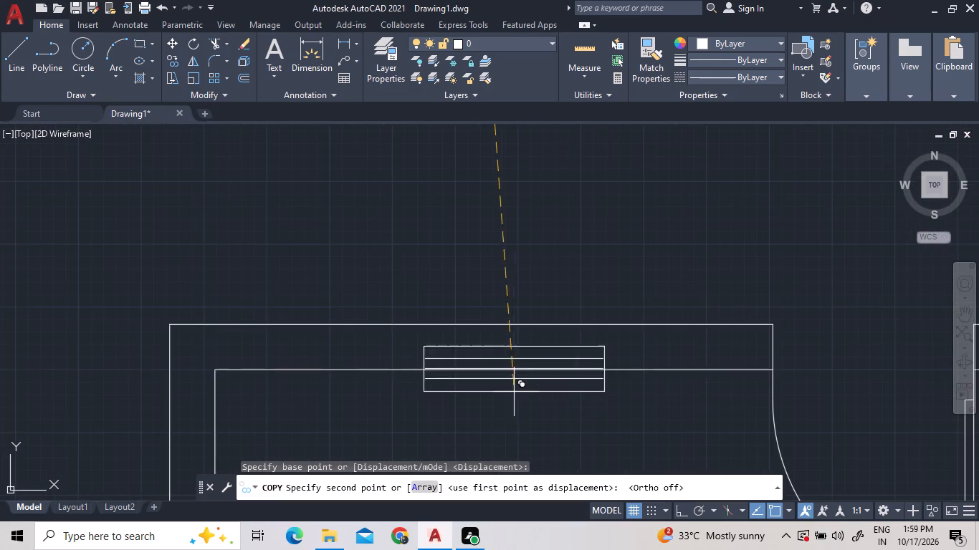
{"action": "scroll", "coordinate": [507, 377], "scroll_direction": "up", "scroll_amount": 3}
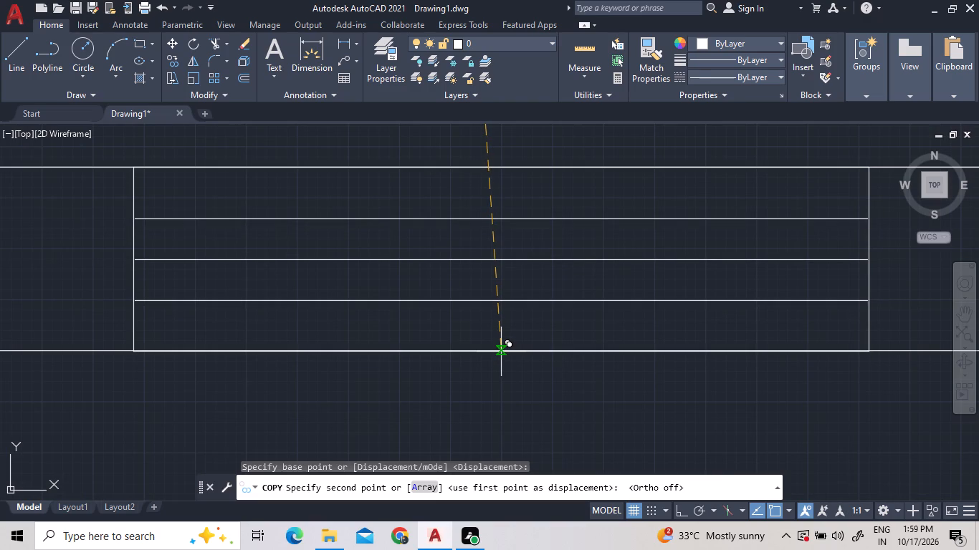
{"action": "left_click", "coordinate": [501, 352]}
{"action": "scroll", "coordinate": [505, 329], "scroll_direction": "down", "scroll_amount": 7}
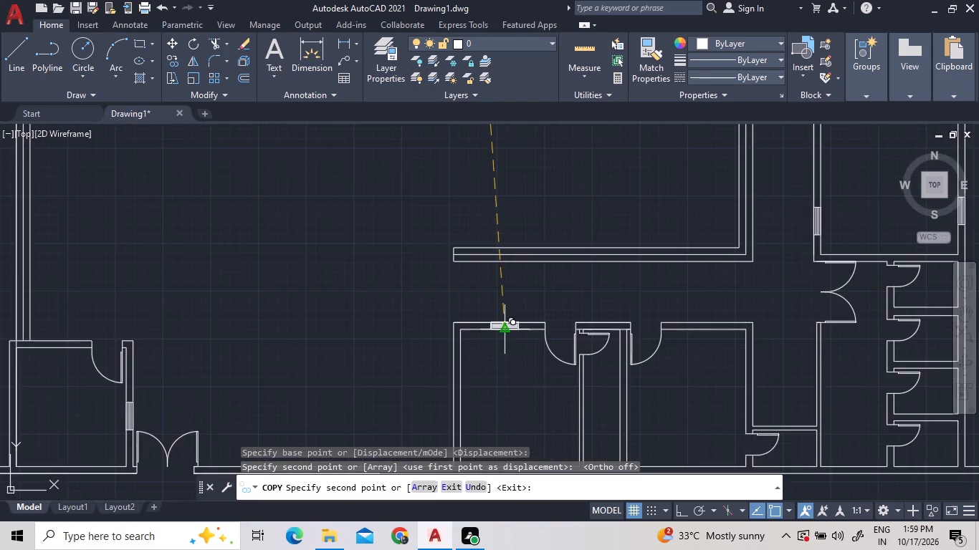
{"action": "scroll", "coordinate": [505, 329], "scroll_direction": "down", "scroll_amount": 2}
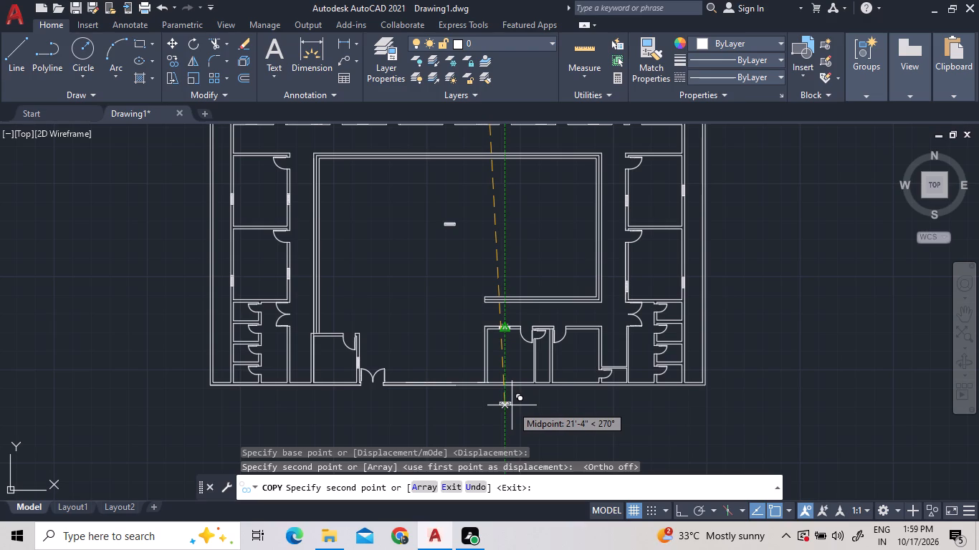
{"action": "key", "text": "Escape"}
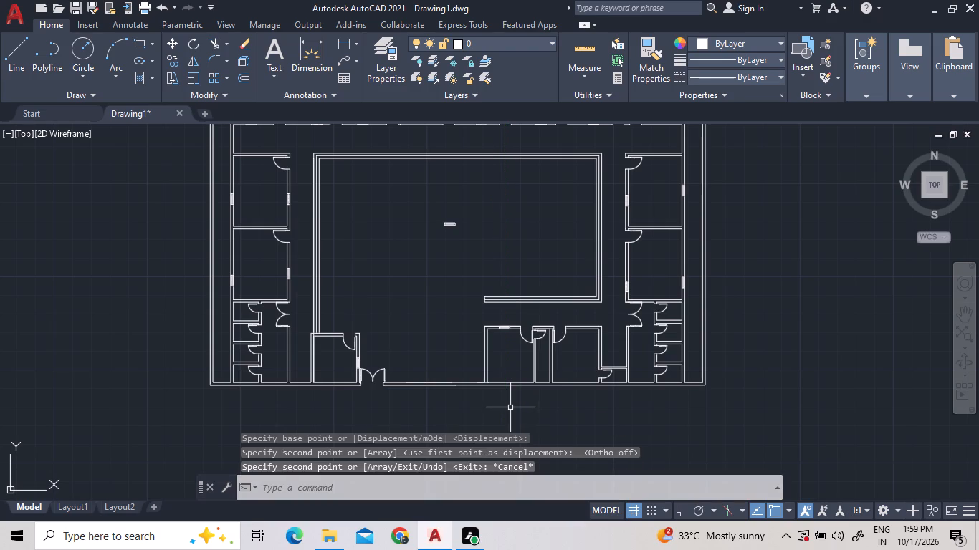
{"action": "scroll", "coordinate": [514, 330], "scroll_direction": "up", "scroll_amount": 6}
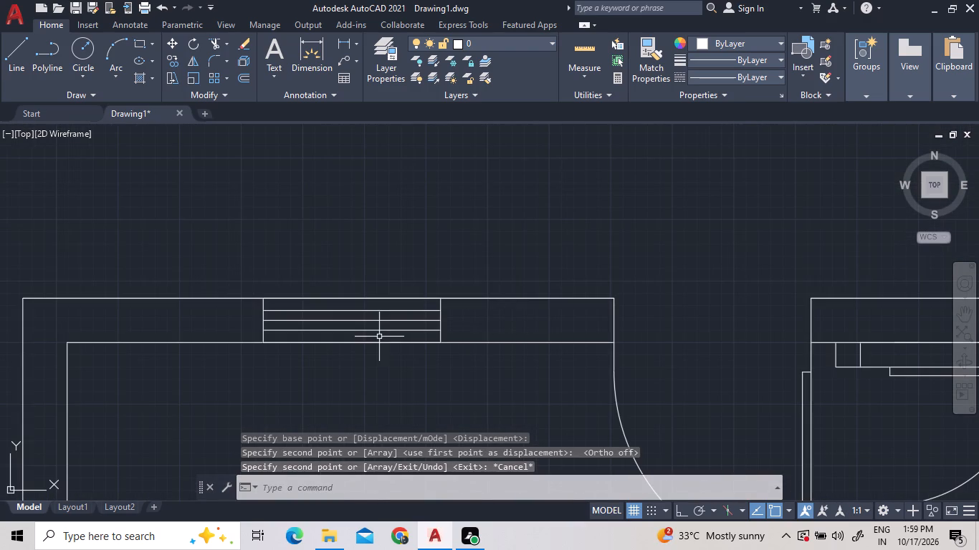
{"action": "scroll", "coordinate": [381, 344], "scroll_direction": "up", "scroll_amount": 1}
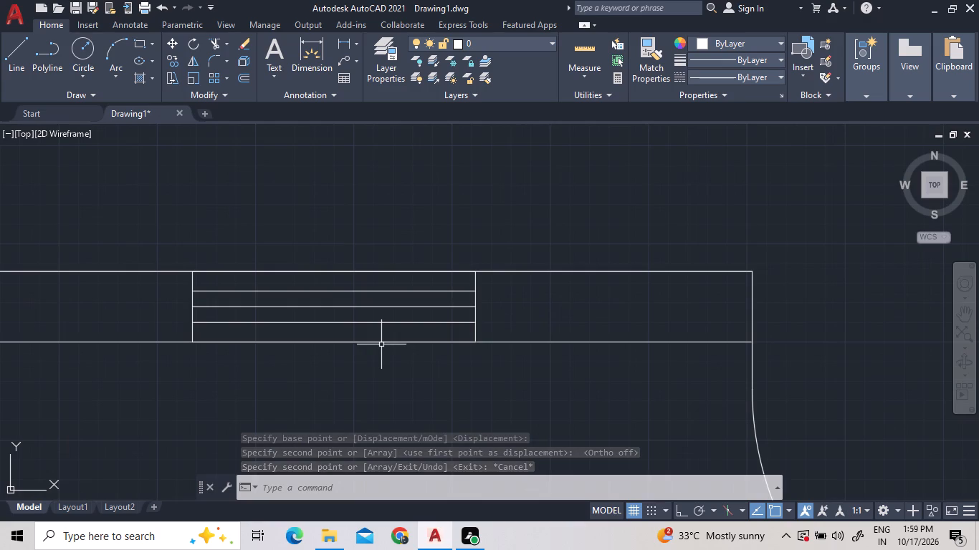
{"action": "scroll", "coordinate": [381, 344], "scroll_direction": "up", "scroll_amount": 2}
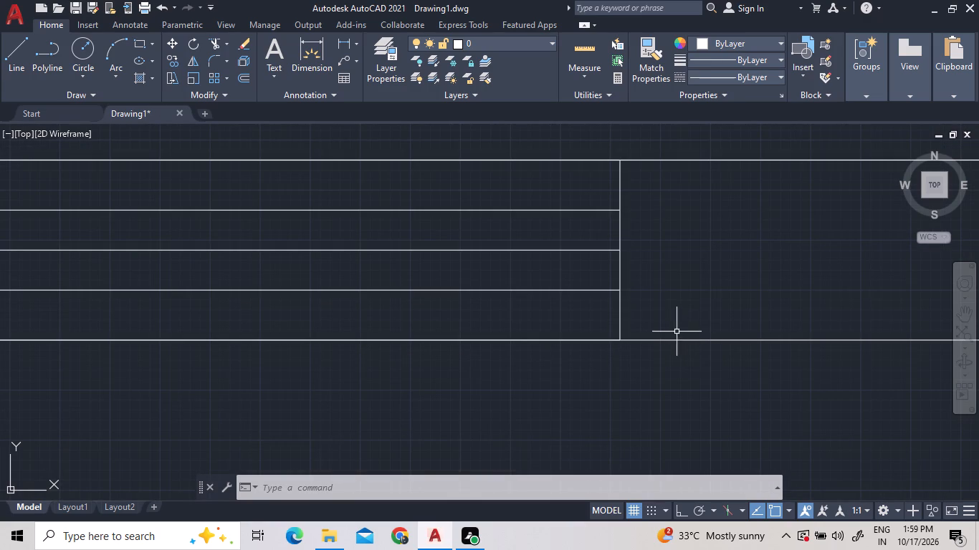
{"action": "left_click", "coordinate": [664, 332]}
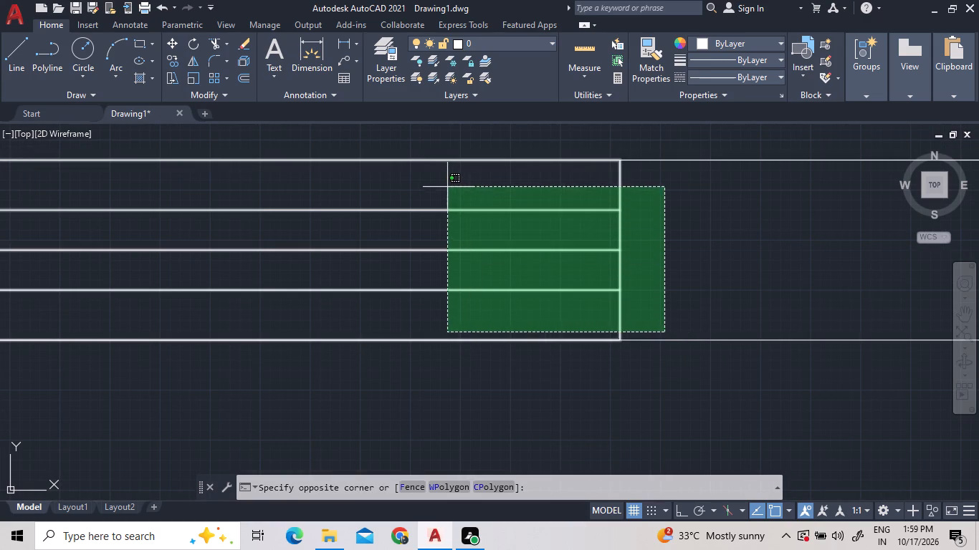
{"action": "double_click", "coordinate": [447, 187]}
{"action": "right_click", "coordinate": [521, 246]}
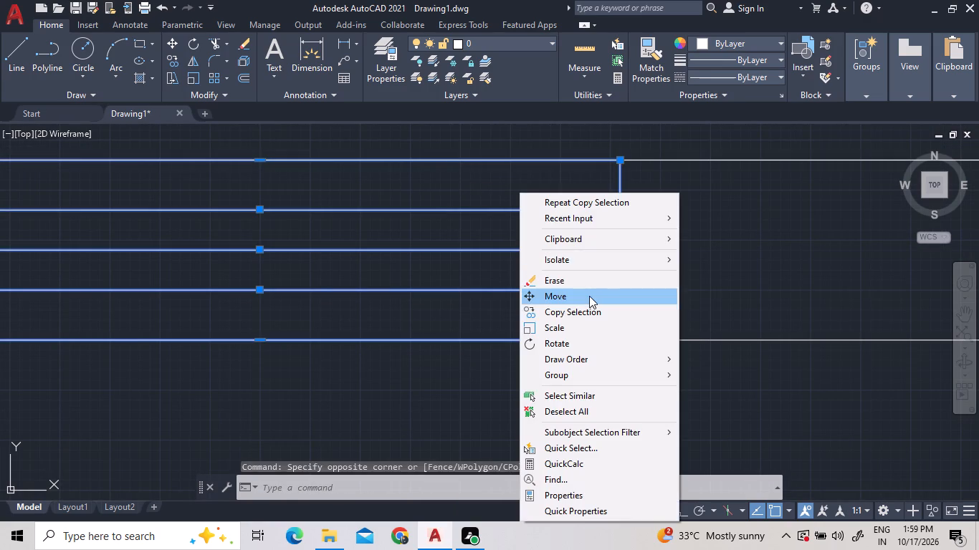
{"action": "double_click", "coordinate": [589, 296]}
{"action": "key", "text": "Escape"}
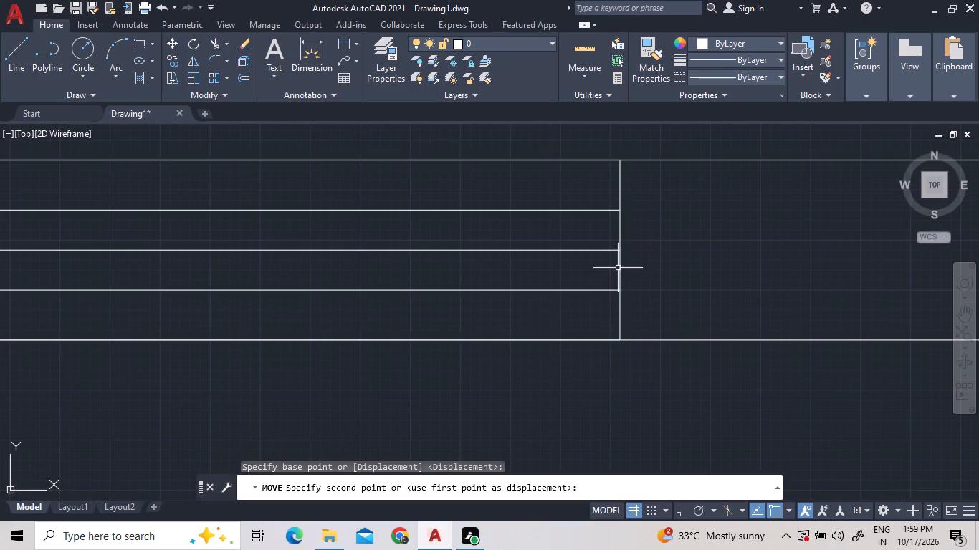
Copy the window just placed, by its east end, about 23'-4" east with Ortho on into the north wall of the southern room beyond the narrow room.
{"action": "double_click", "coordinate": [636, 303]}
{"action": "double_click", "coordinate": [523, 201]}
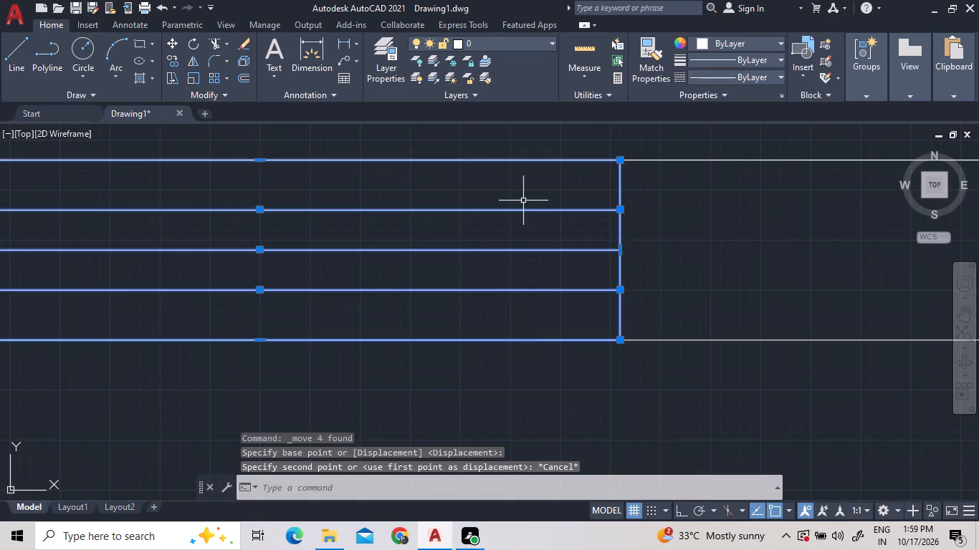
{"action": "scroll", "coordinate": [640, 358], "scroll_direction": "up", "scroll_amount": 3}
{"action": "scroll", "coordinate": [548, 284], "scroll_direction": "up", "scroll_amount": 3}
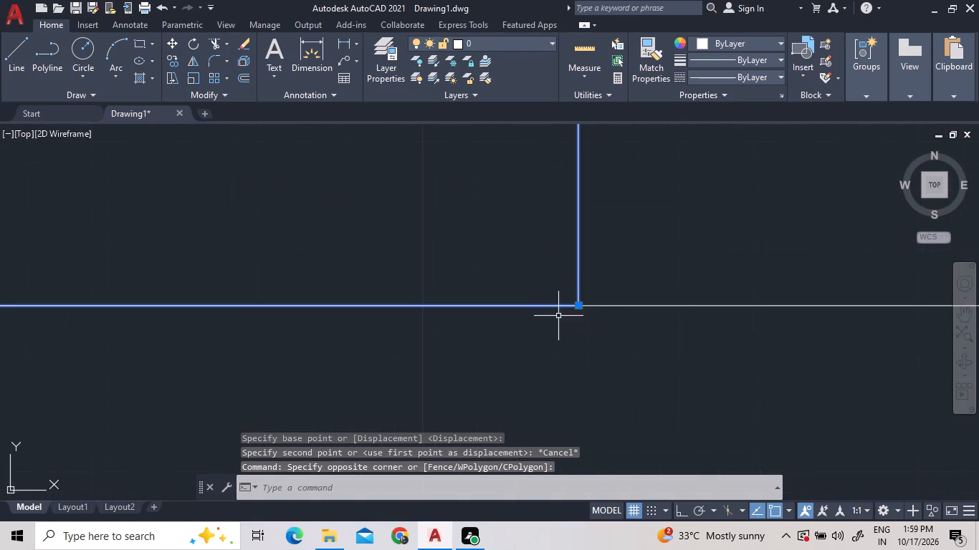
{"action": "scroll", "coordinate": [558, 316], "scroll_direction": "up", "scroll_amount": 3}
{"action": "scroll", "coordinate": [626, 279], "scroll_direction": "up", "scroll_amount": 3}
{"action": "scroll", "coordinate": [687, 284], "scroll_direction": "up", "scroll_amount": 3}
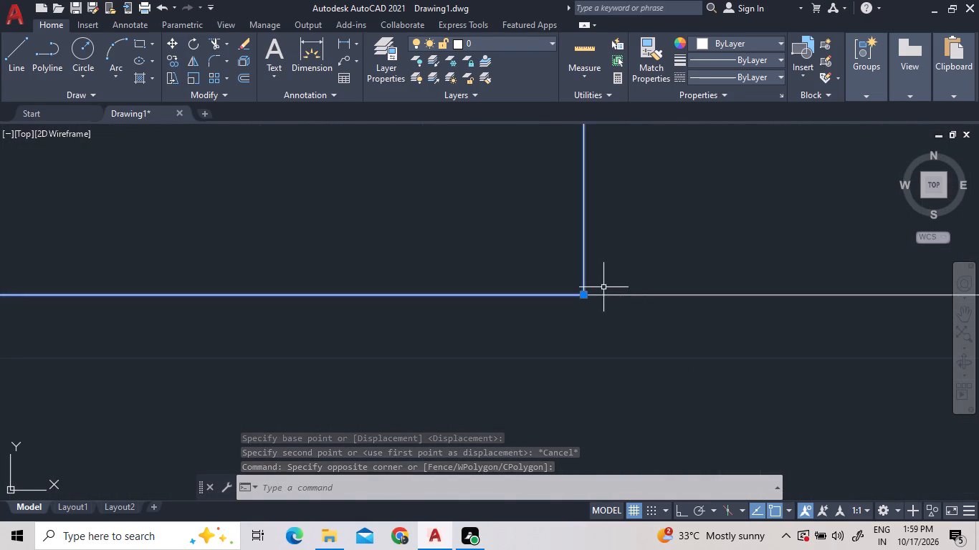
{"action": "scroll", "coordinate": [618, 278], "scroll_direction": "up", "scroll_amount": 2}
{"action": "scroll", "coordinate": [619, 276], "scroll_direction": "down", "scroll_amount": 8}
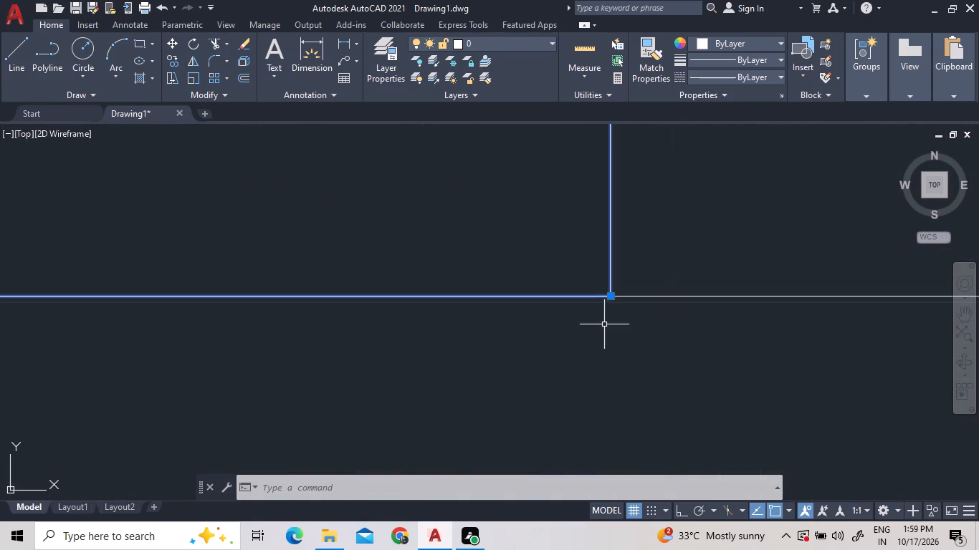
{"action": "scroll", "coordinate": [604, 324], "scroll_direction": "down", "scroll_amount": 18}
{"action": "scroll", "coordinate": [600, 347], "scroll_direction": "down", "scroll_amount": 3}
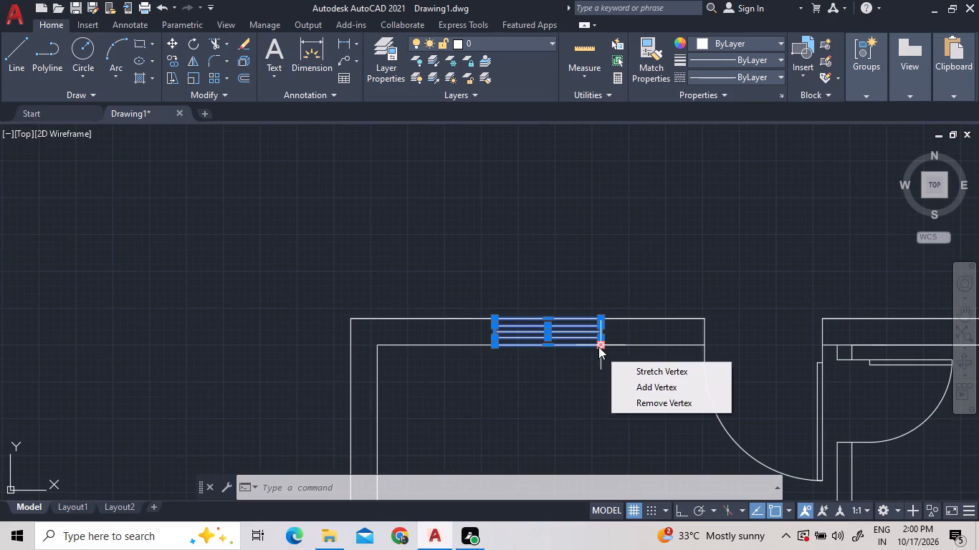
{"action": "right_click", "coordinate": [644, 333]}
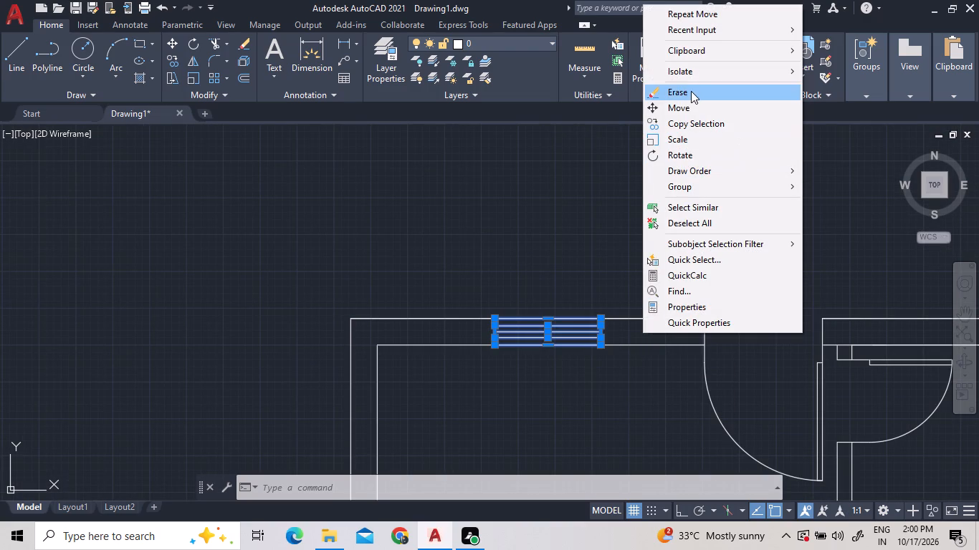
{"action": "left_click", "coordinate": [690, 123]}
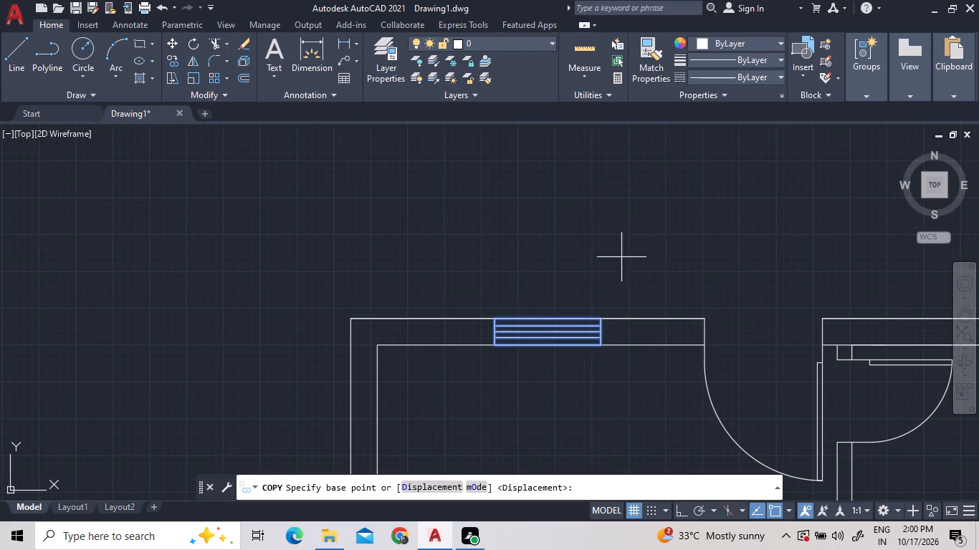
{"action": "double_click", "coordinate": [602, 332]}
{"action": "scroll", "coordinate": [575, 322], "scroll_direction": "down", "scroll_amount": 4}
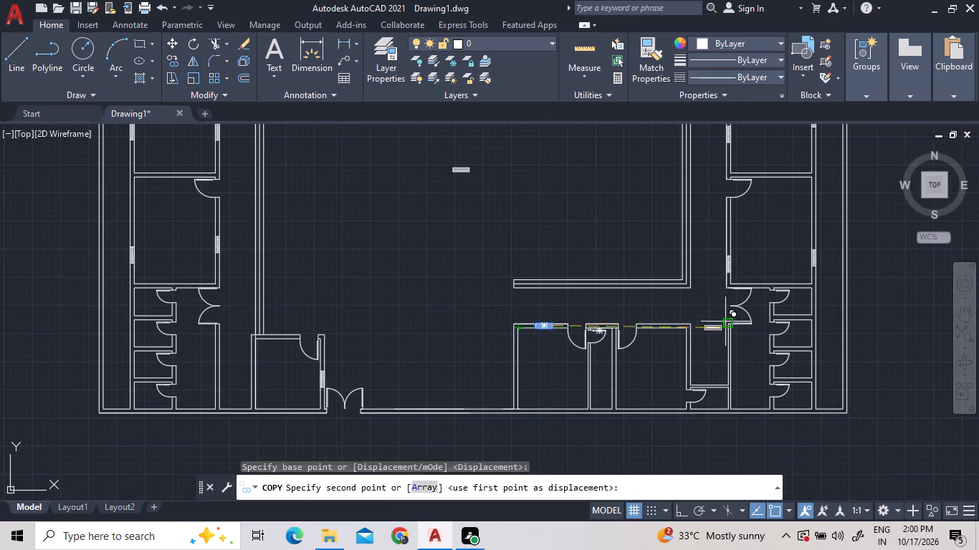
{"action": "scroll", "coordinate": [689, 328], "scroll_direction": "up", "scroll_amount": 6}
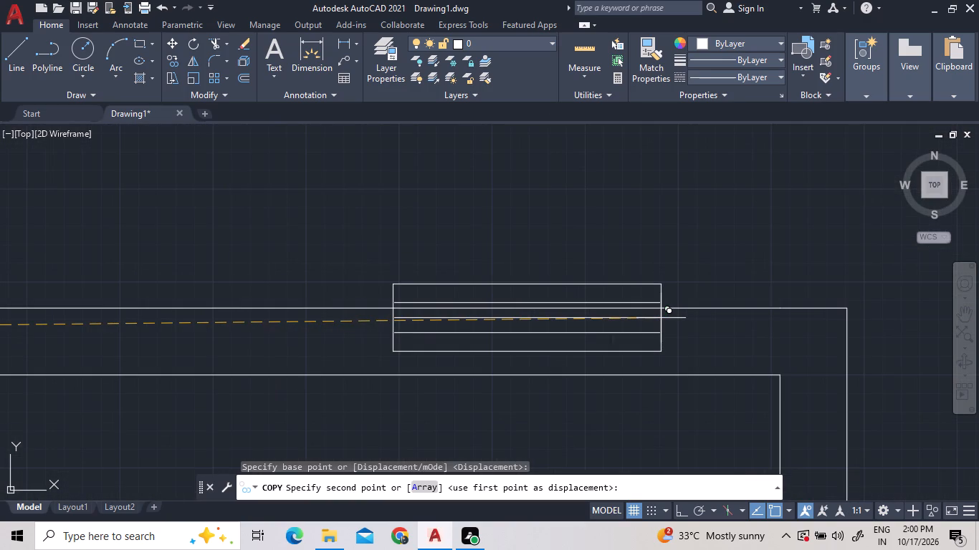
{"action": "key", "text": "F8"}
{"action": "scroll", "coordinate": [646, 328], "scroll_direction": "up", "scroll_amount": 3}
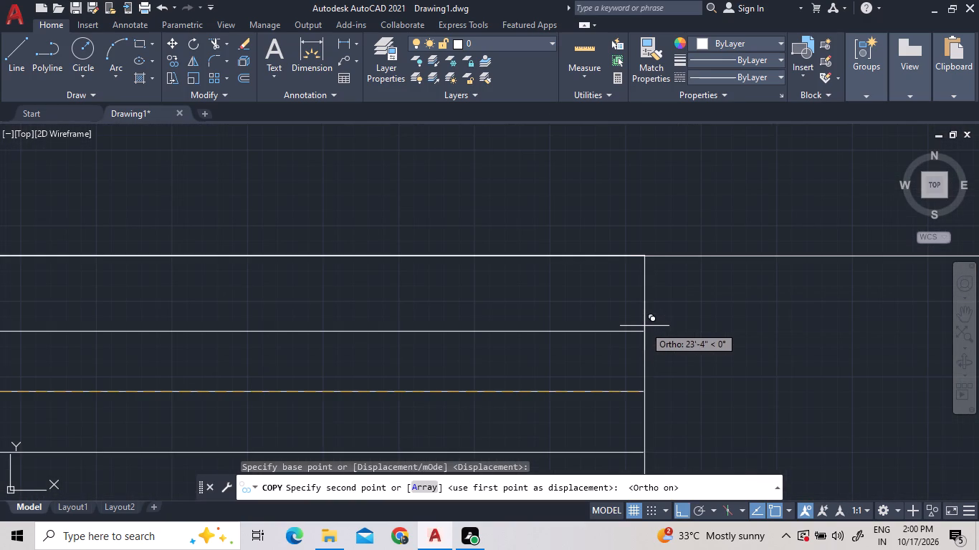
{"action": "left_click", "coordinate": [645, 344]}
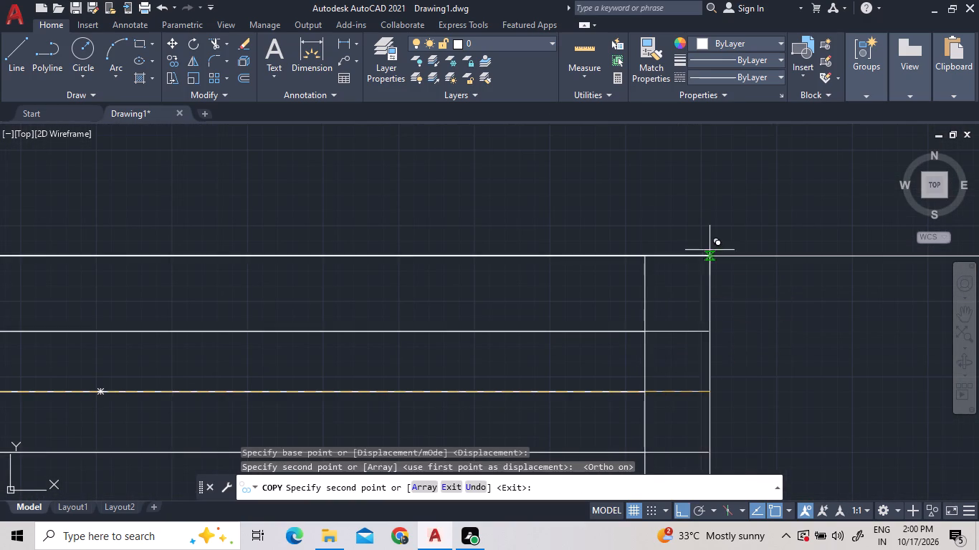
{"action": "scroll", "coordinate": [707, 246], "scroll_direction": "down", "scroll_amount": 8}
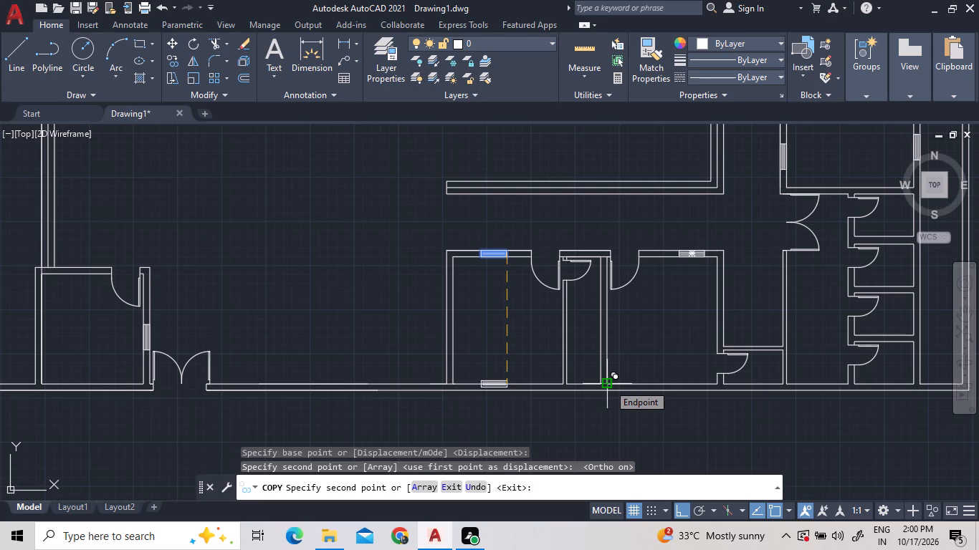
{"action": "key", "text": "Escape"}
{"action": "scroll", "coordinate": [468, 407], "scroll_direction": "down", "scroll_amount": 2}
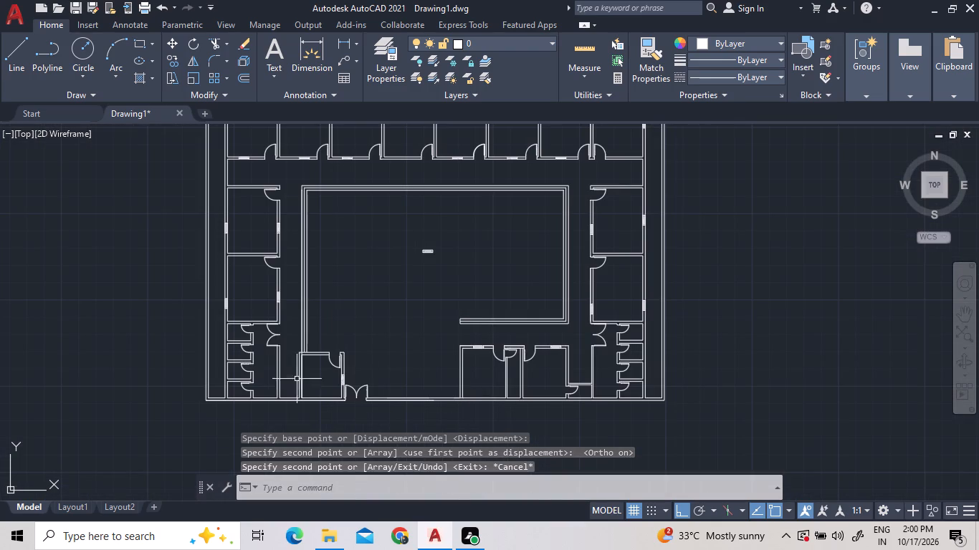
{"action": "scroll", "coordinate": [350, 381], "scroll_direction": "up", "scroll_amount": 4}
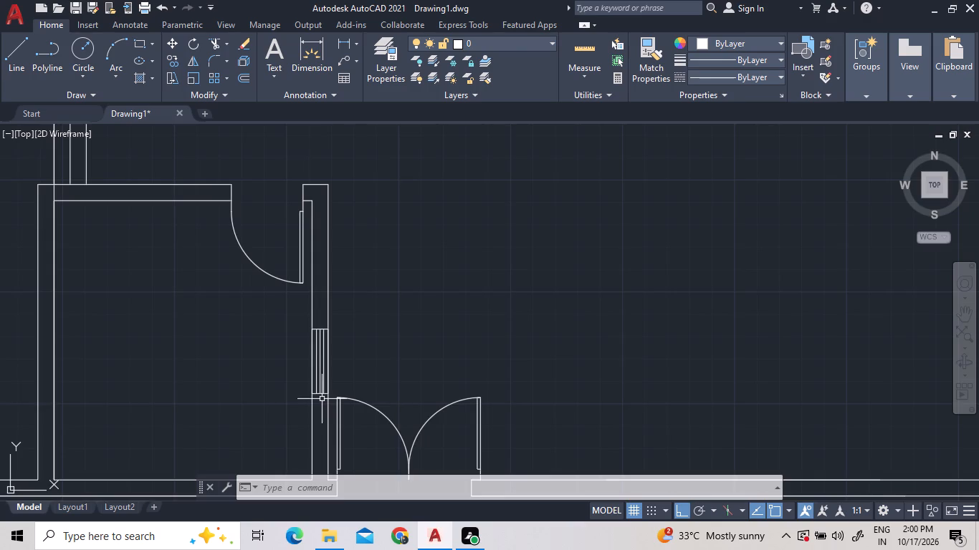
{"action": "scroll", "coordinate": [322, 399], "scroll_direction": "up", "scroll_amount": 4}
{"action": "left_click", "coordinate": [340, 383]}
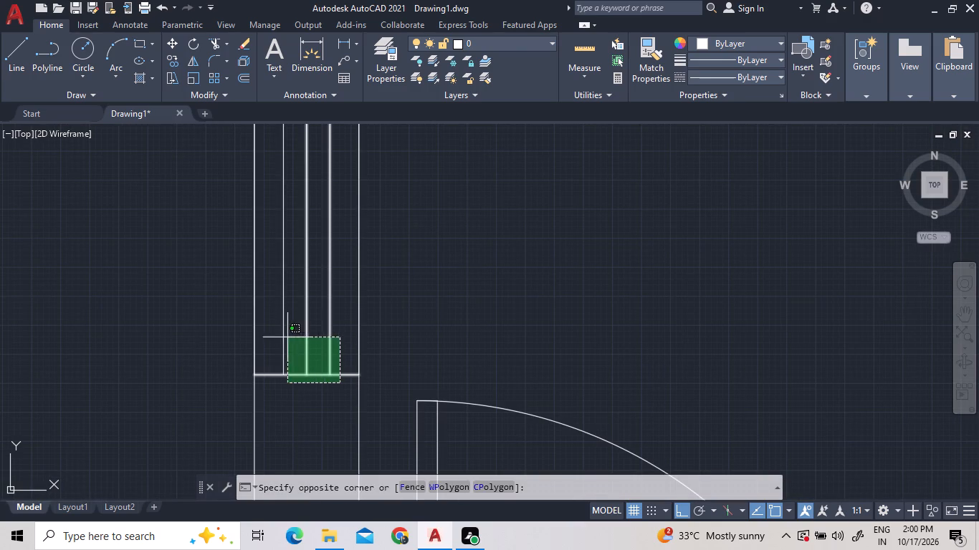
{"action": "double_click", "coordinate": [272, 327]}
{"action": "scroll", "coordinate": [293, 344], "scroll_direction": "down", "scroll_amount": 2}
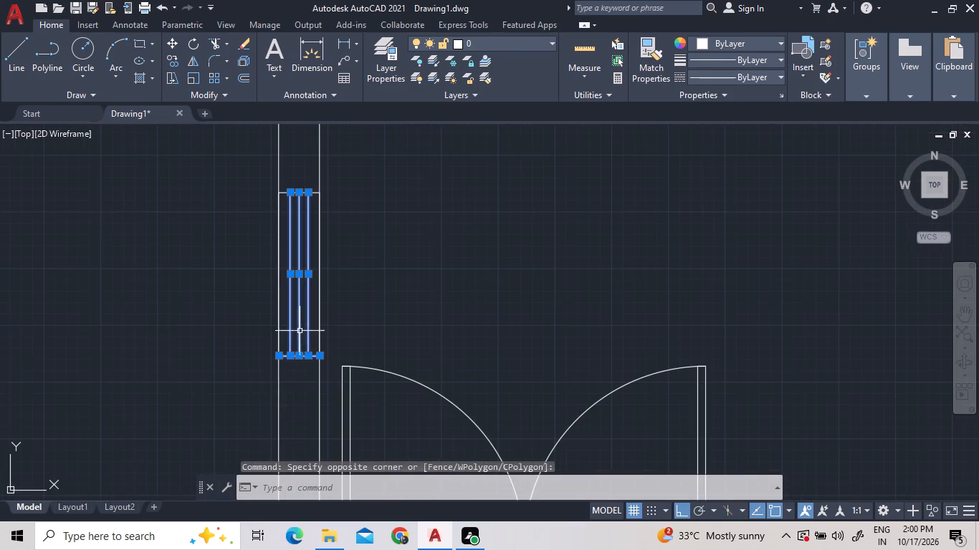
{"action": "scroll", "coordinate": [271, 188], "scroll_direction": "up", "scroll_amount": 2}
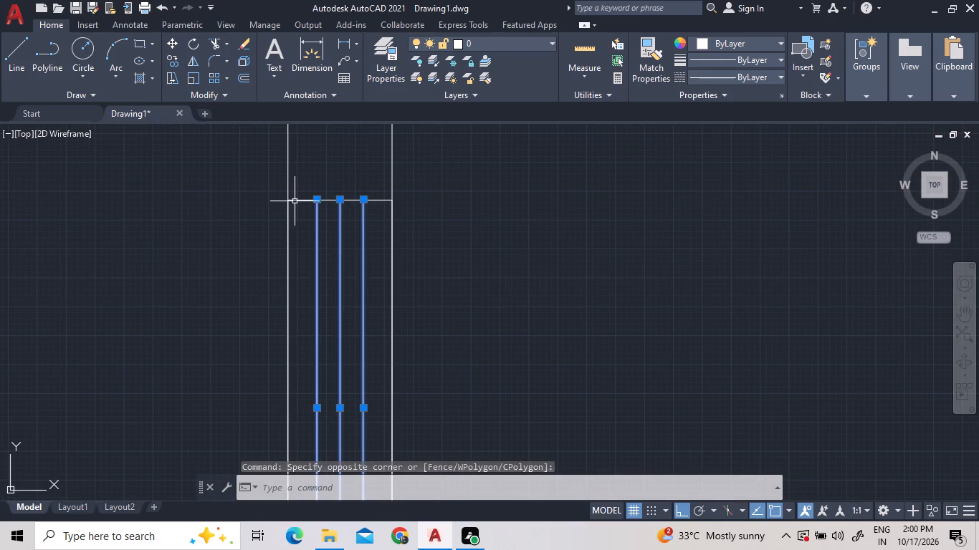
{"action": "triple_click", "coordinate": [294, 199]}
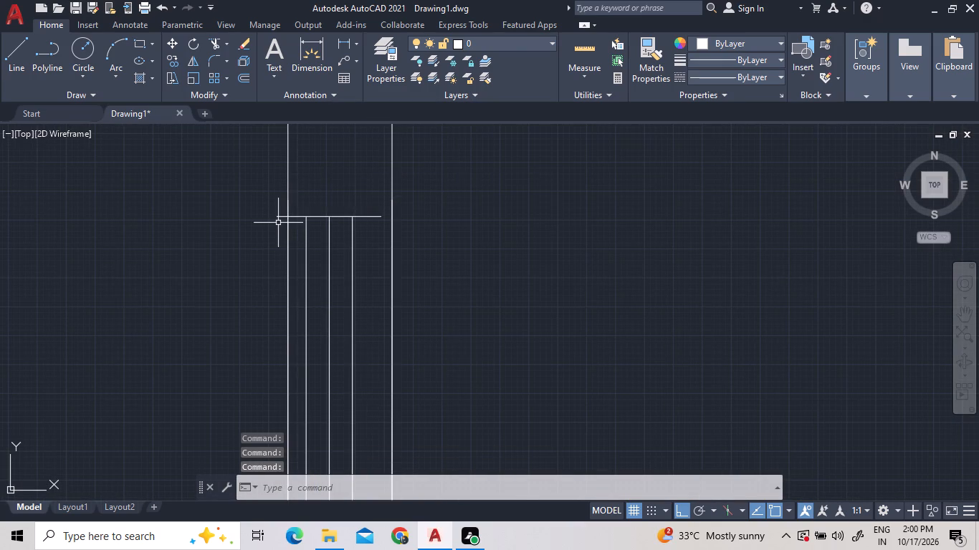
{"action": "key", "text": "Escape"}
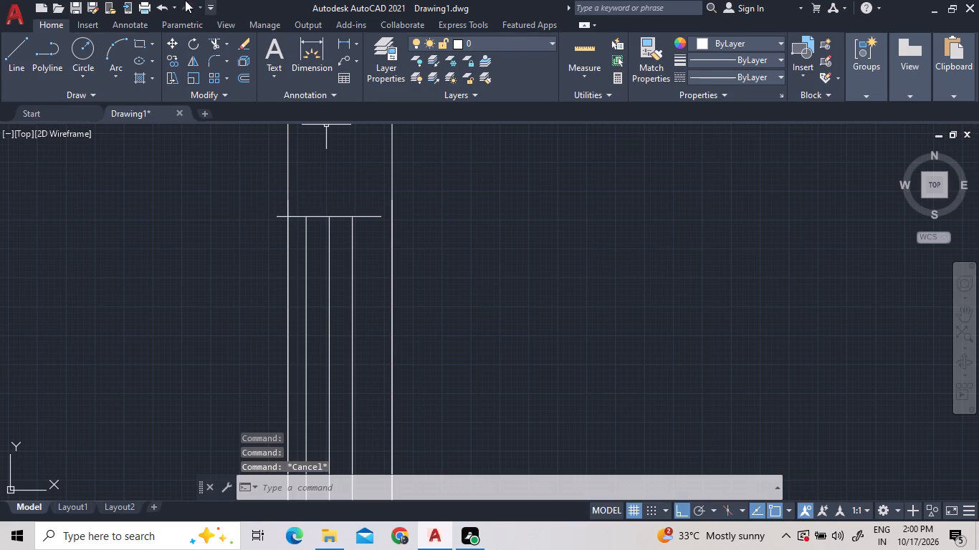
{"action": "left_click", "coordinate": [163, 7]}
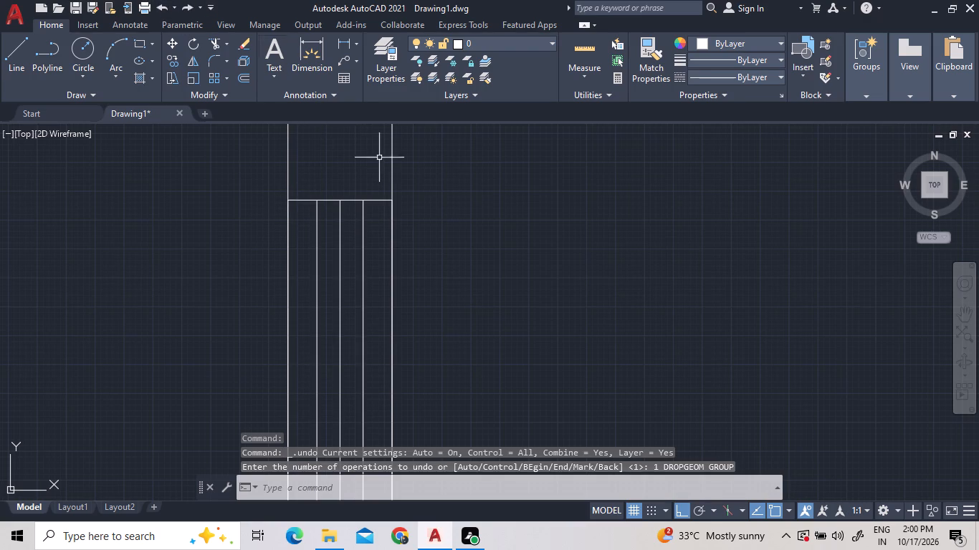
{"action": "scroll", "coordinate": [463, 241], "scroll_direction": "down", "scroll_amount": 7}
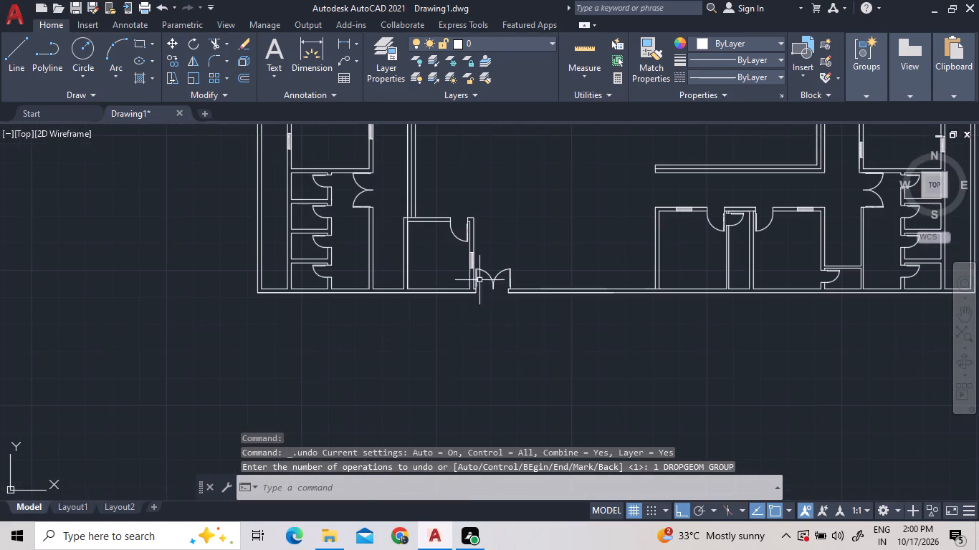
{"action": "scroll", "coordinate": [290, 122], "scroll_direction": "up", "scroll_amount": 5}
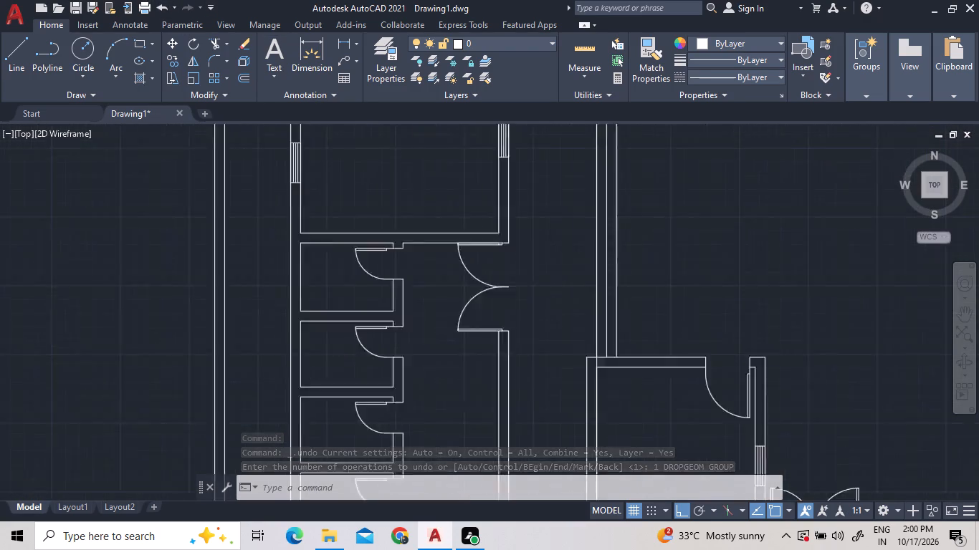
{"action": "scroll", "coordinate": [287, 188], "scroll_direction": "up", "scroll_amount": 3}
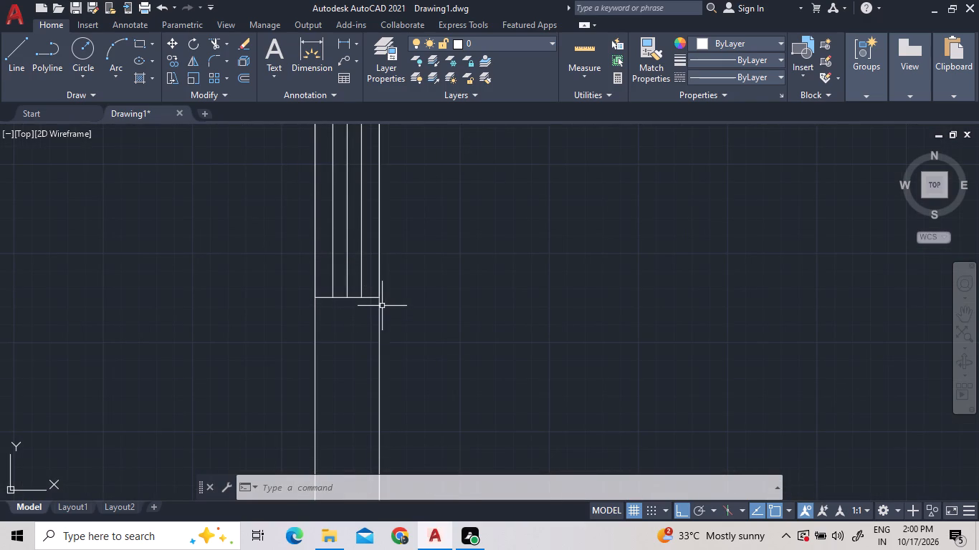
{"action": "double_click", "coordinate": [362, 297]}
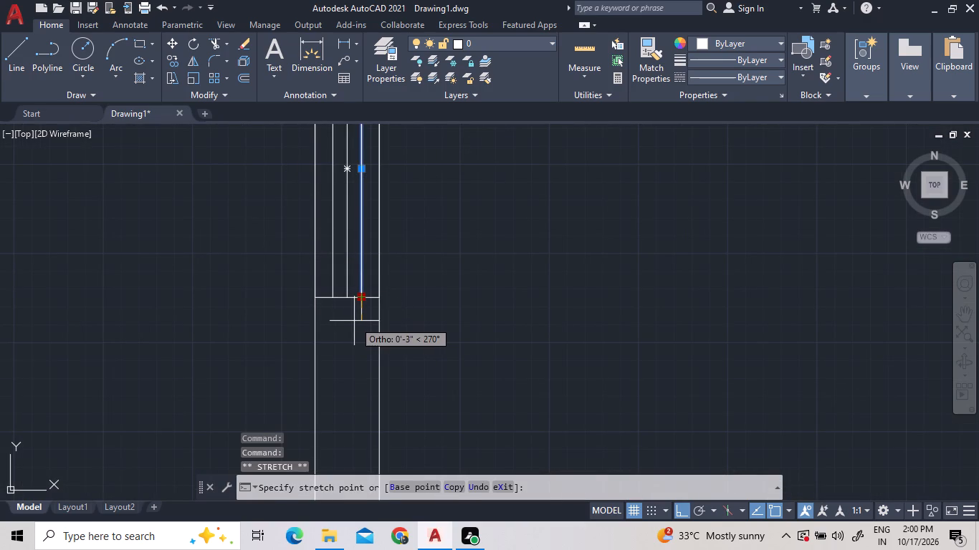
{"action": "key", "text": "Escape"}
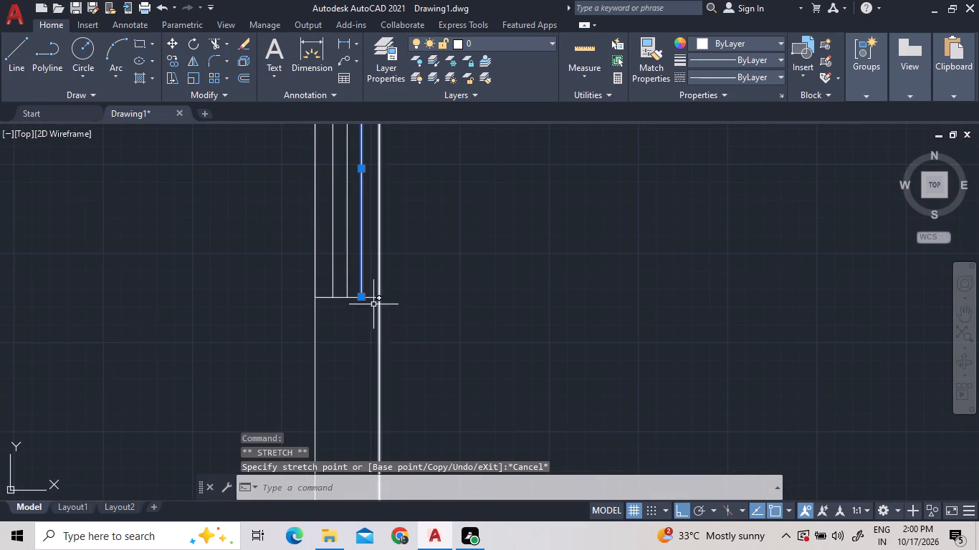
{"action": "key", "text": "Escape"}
Copy the outer west-wall window of the room above the western toilets by its south end, Ortho off, into the first southern room's west wall.
{"action": "scroll", "coordinate": [373, 304], "scroll_direction": "up", "scroll_amount": 3}
{"action": "double_click", "coordinate": [373, 304]}
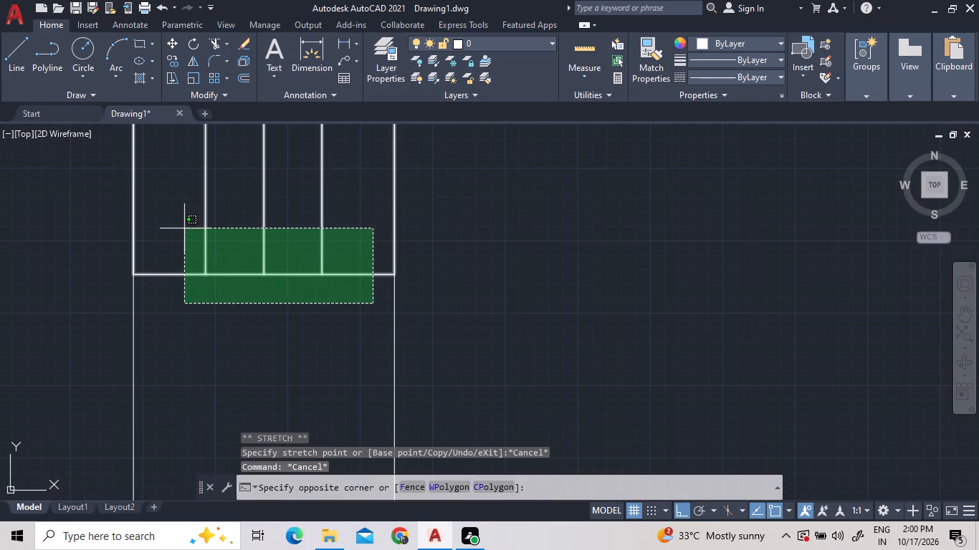
{"action": "left_click", "coordinate": [184, 228]}
{"action": "right_click", "coordinate": [195, 253]}
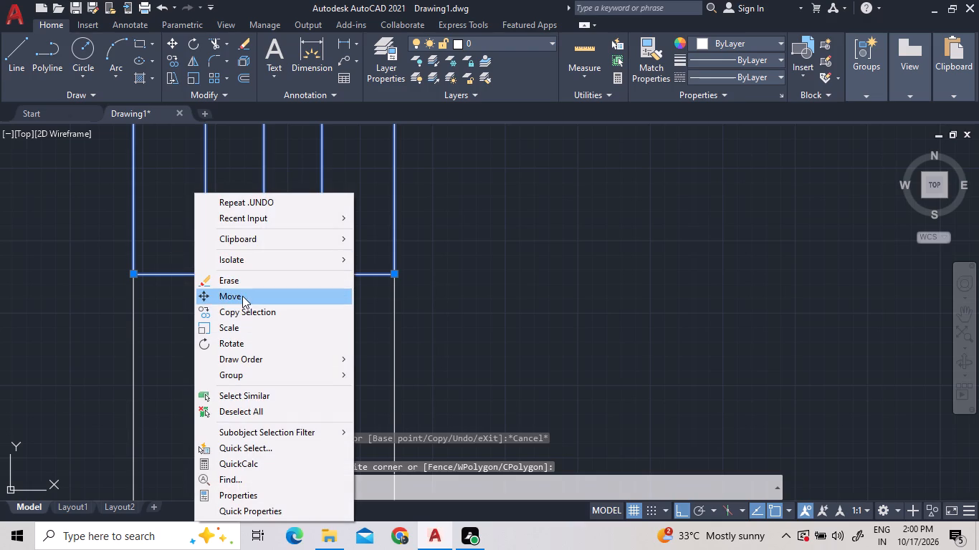
{"action": "left_click", "coordinate": [240, 310]}
{"action": "left_click", "coordinate": [249, 279]}
{"action": "scroll", "coordinate": [297, 333], "scroll_direction": "down", "scroll_amount": 3}
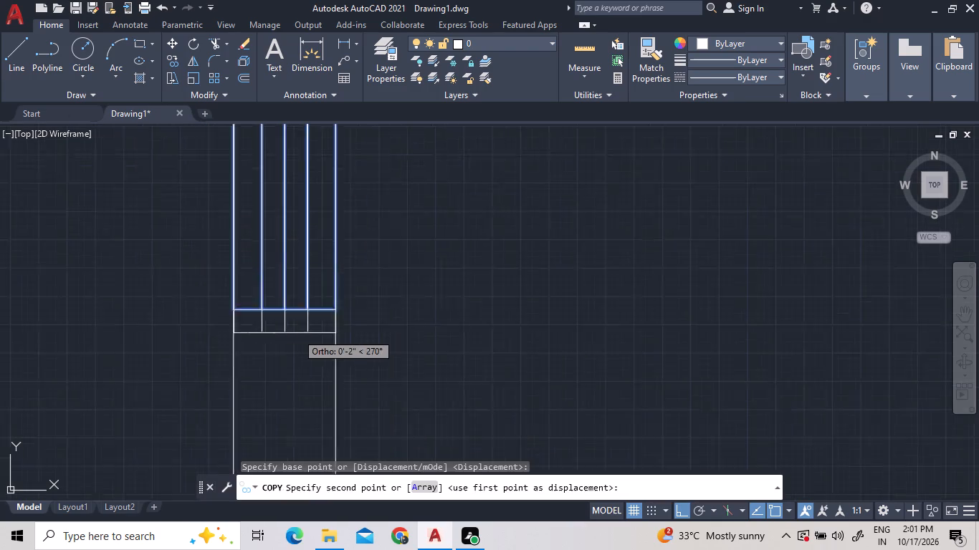
{"action": "scroll", "coordinate": [297, 333], "scroll_direction": "down", "scroll_amount": 8}
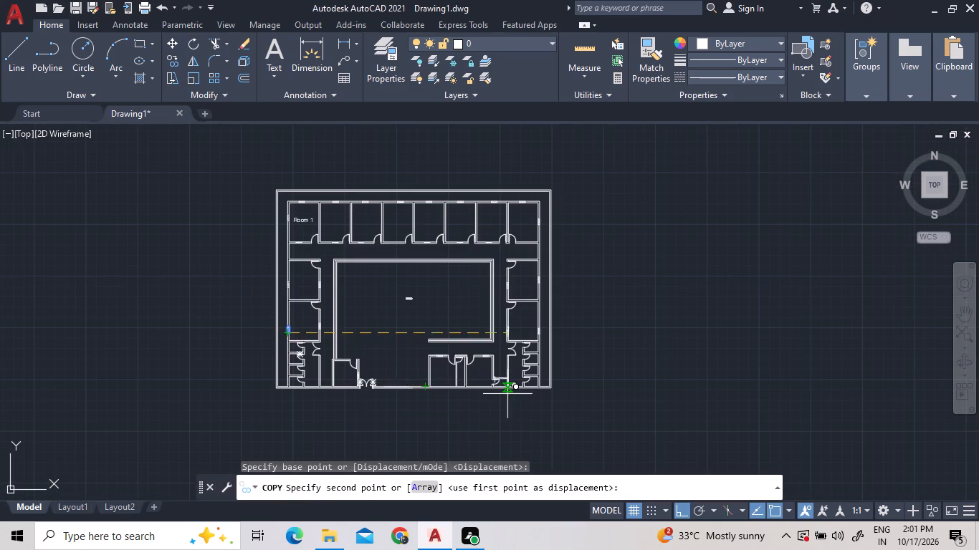
{"action": "scroll", "coordinate": [507, 395], "scroll_direction": "up", "scroll_amount": 3}
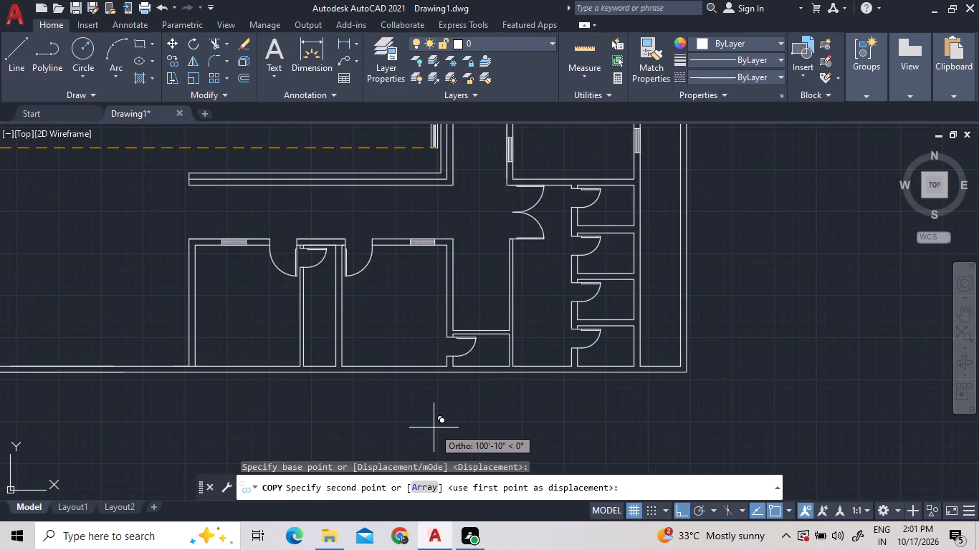
{"action": "key", "text": "F8"}
{"action": "scroll", "coordinate": [169, 315], "scroll_direction": "up", "scroll_amount": 2}
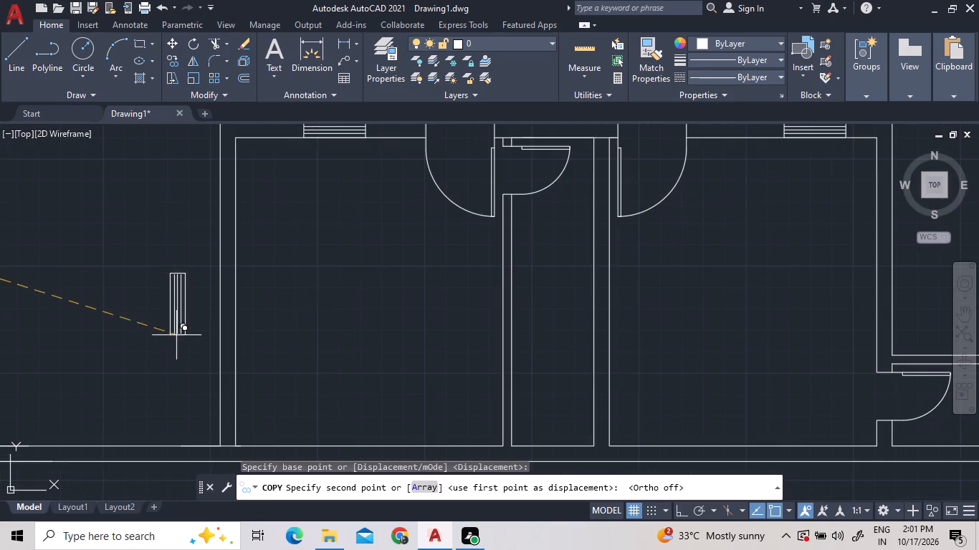
{"action": "scroll", "coordinate": [190, 348], "scroll_direction": "up", "scroll_amount": 3}
{"action": "scroll", "coordinate": [333, 380], "scroll_direction": "up", "scroll_amount": 3}
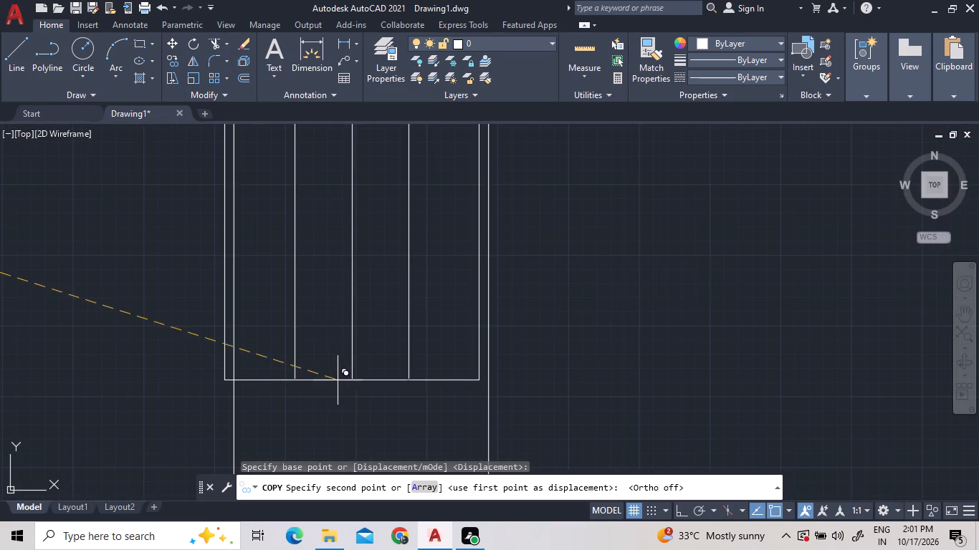
{"action": "scroll", "coordinate": [345, 385], "scroll_direction": "up", "scroll_amount": 1}
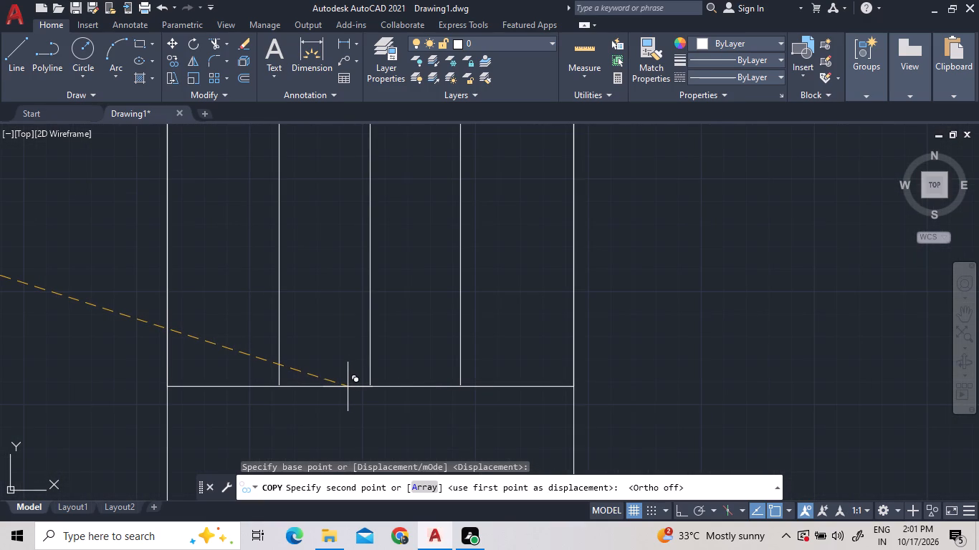
{"action": "left_click", "coordinate": [348, 387]}
{"action": "key", "text": "Escape"}
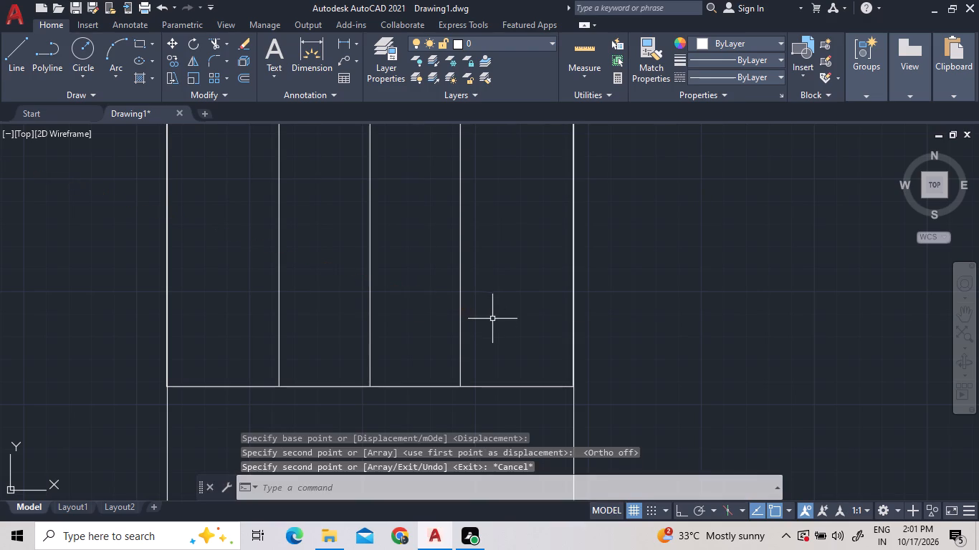
{"action": "scroll", "coordinate": [481, 365], "scroll_direction": "up", "scroll_amount": 2}
{"action": "scroll", "coordinate": [625, 378], "scroll_direction": "down", "scroll_amount": 3}
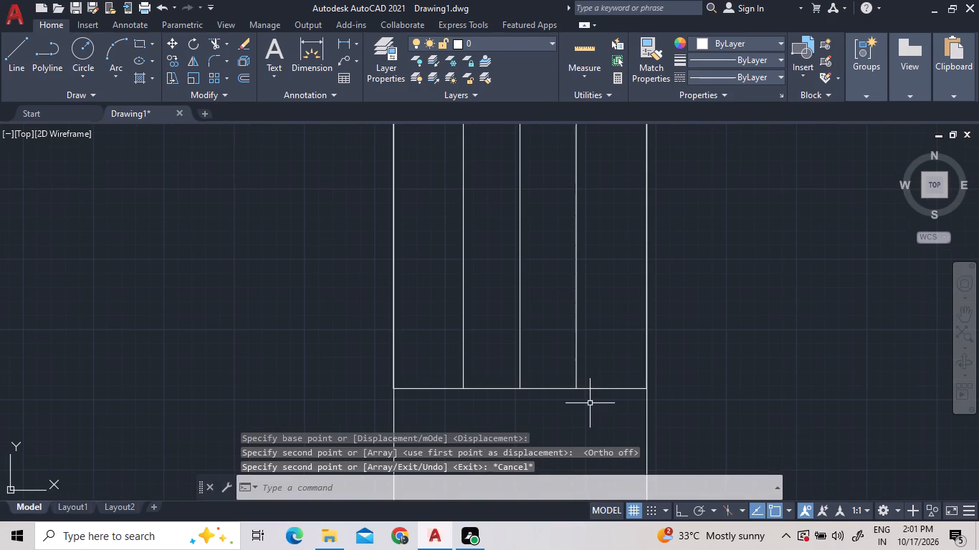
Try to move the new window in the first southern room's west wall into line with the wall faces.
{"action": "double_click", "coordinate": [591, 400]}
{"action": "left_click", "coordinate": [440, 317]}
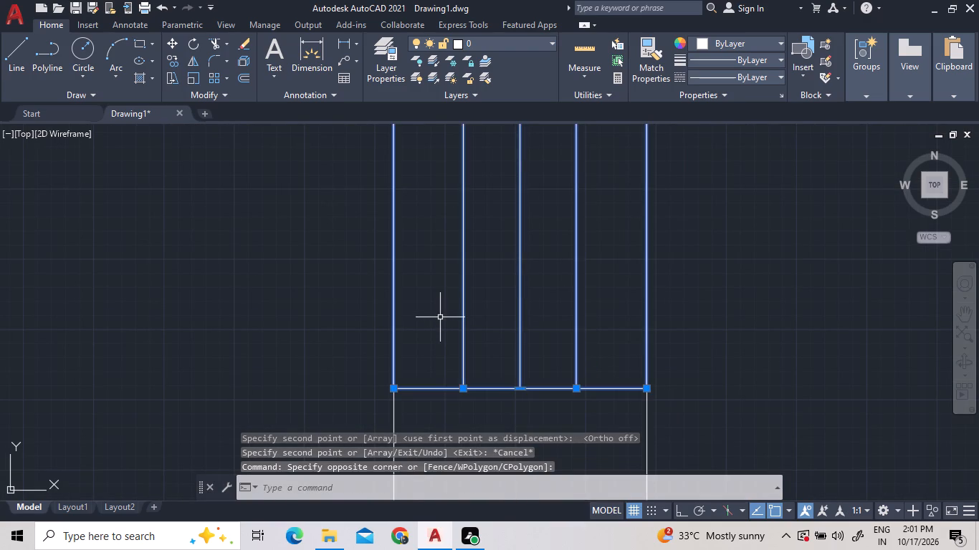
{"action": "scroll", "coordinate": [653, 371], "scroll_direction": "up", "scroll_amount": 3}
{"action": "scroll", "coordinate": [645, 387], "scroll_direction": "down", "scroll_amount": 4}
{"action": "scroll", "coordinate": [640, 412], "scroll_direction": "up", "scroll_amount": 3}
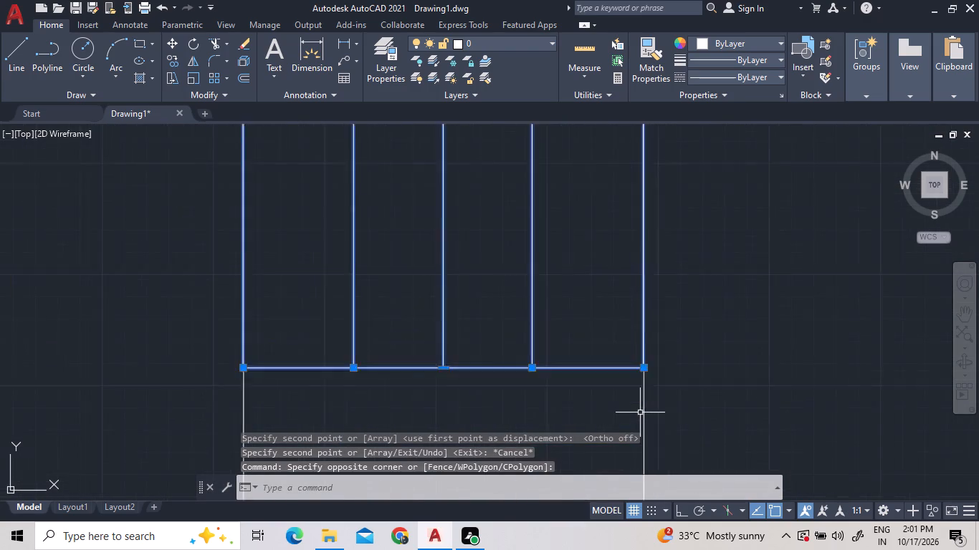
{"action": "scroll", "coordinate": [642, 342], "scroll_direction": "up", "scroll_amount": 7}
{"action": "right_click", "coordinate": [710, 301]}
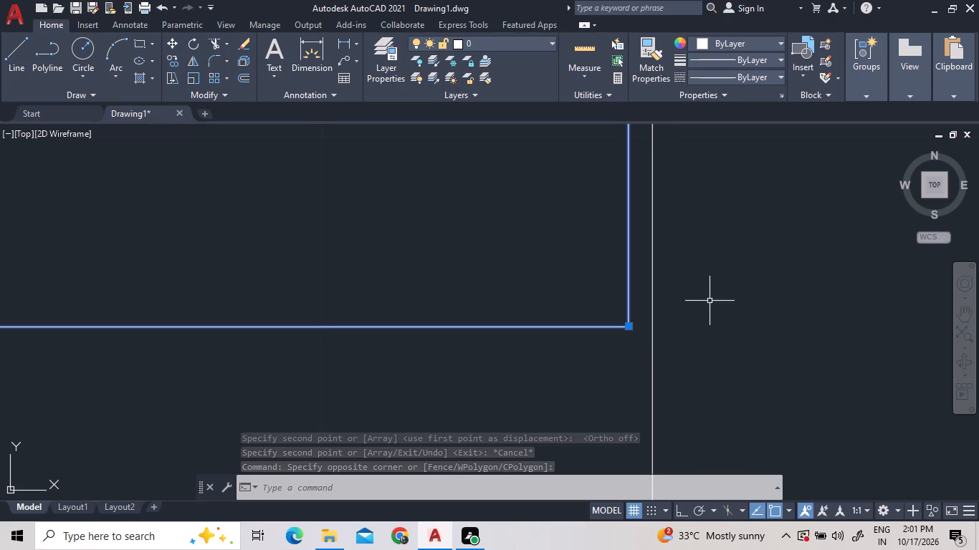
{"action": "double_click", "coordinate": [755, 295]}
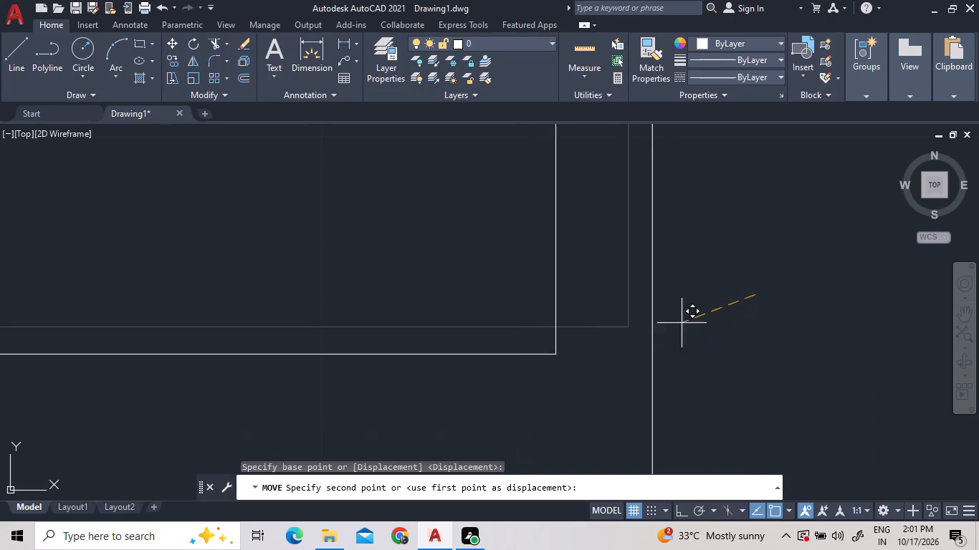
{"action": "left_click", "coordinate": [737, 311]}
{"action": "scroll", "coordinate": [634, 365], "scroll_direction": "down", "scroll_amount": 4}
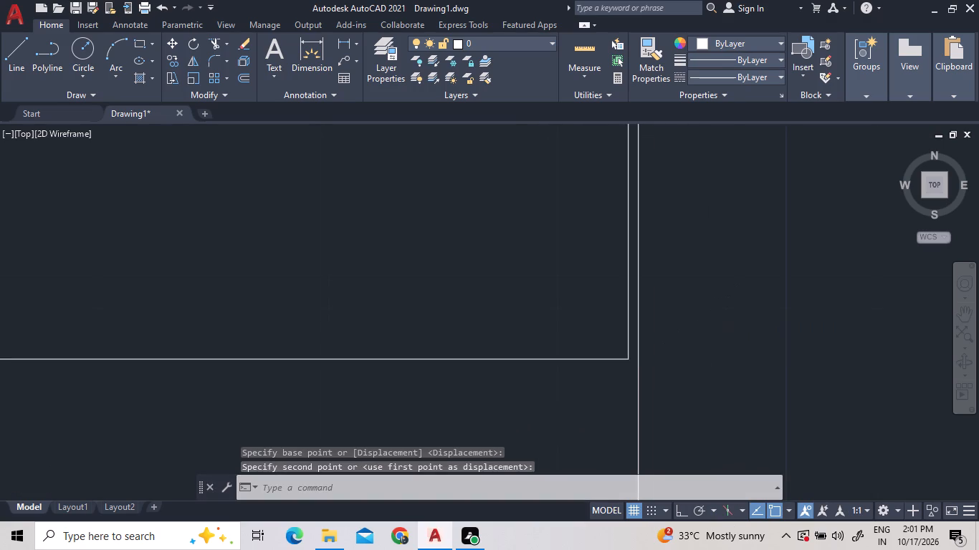
Move that west-wall window by its southeast corner, straight east and perpendicular onto the room-side face of the wall.
{"action": "scroll", "coordinate": [630, 370], "scroll_direction": "down", "scroll_amount": 3}
{"action": "left_click", "coordinate": [562, 395]}
{"action": "left_click", "coordinate": [126, 272]}
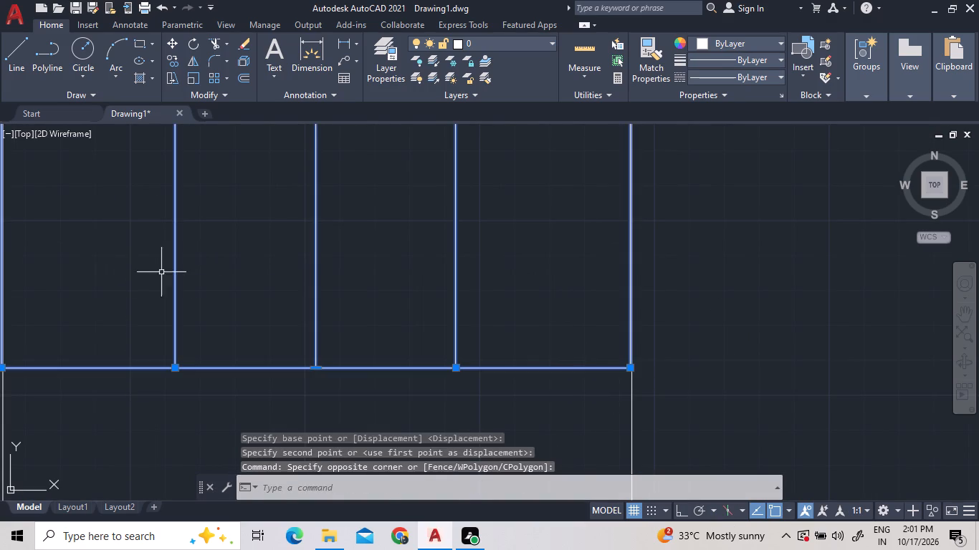
{"action": "right_click", "coordinate": [295, 249]}
{"action": "left_click", "coordinate": [347, 291]}
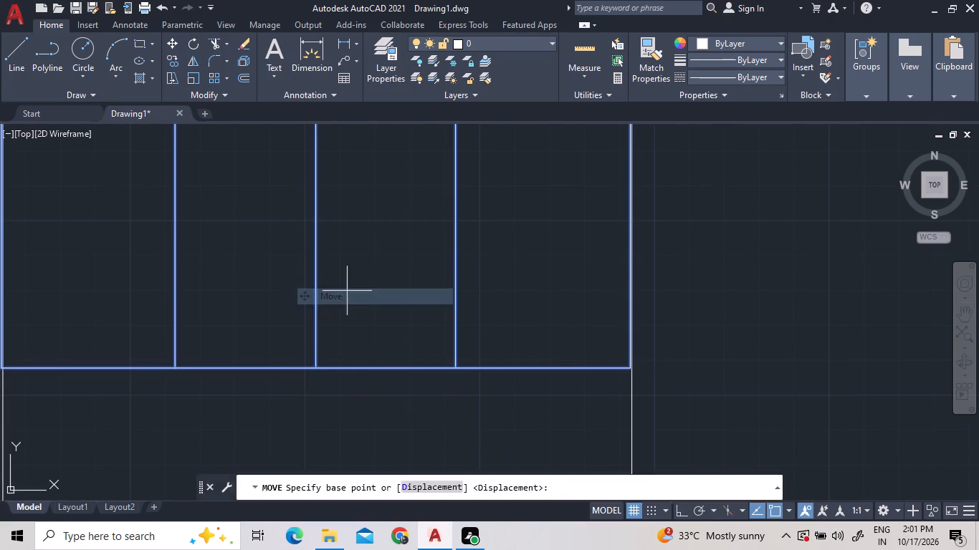
{"action": "scroll", "coordinate": [505, 319], "scroll_direction": "down", "scroll_amount": 4}
{"action": "scroll", "coordinate": [503, 329], "scroll_direction": "up", "scroll_amount": 3}
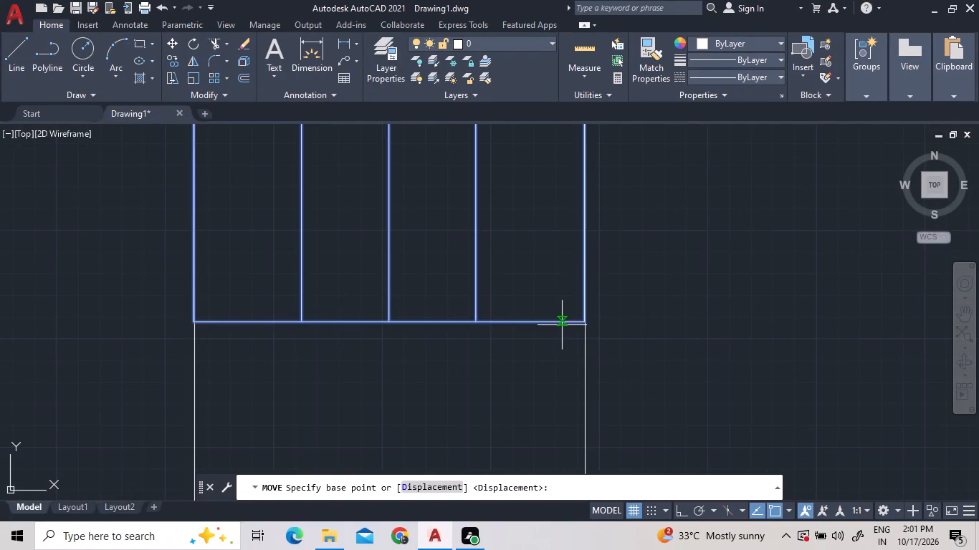
{"action": "scroll", "coordinate": [593, 322], "scroll_direction": "up", "scroll_amount": 7}
{"action": "scroll", "coordinate": [521, 334], "scroll_direction": "up", "scroll_amount": 3}
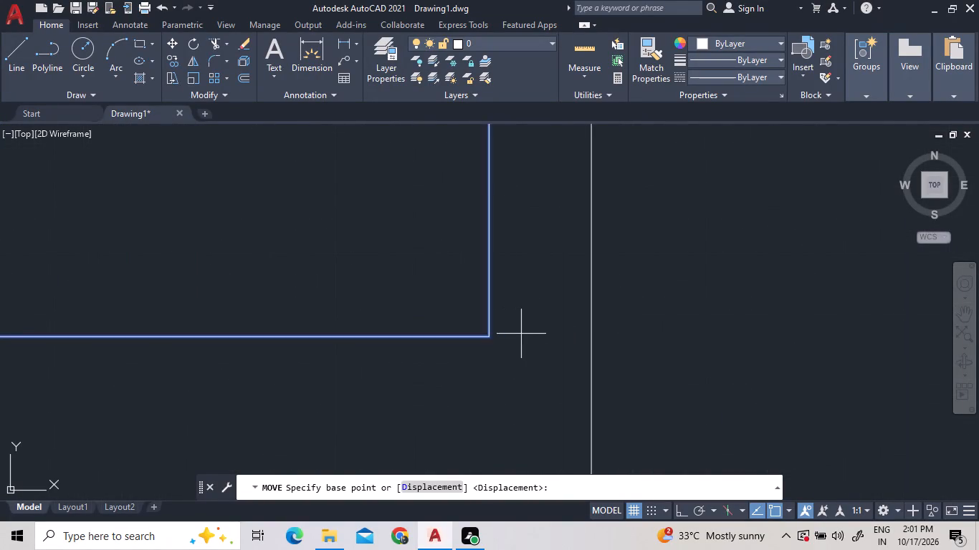
{"action": "scroll", "coordinate": [521, 334], "scroll_direction": "up", "scroll_amount": 1}
{"action": "left_click", "coordinate": [467, 342]}
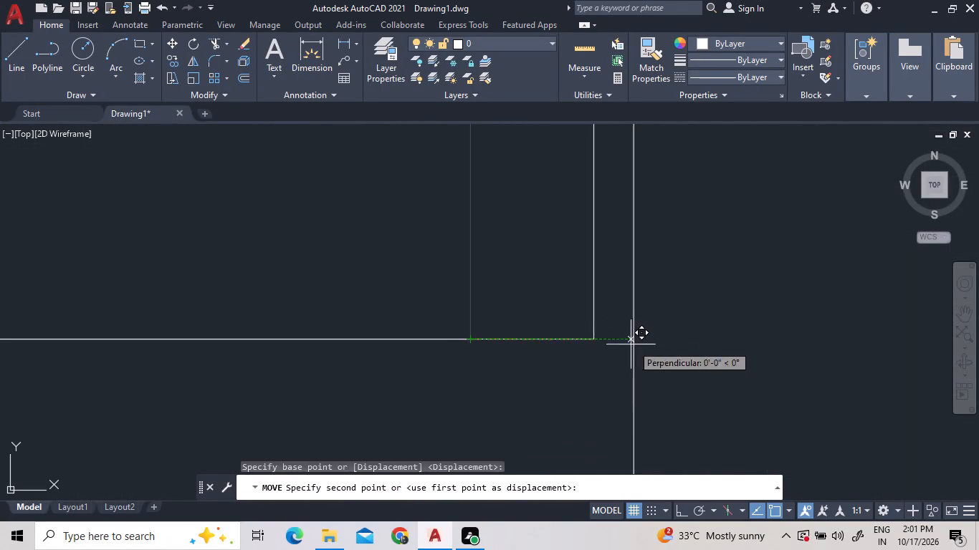
{"action": "double_click", "coordinate": [632, 342]}
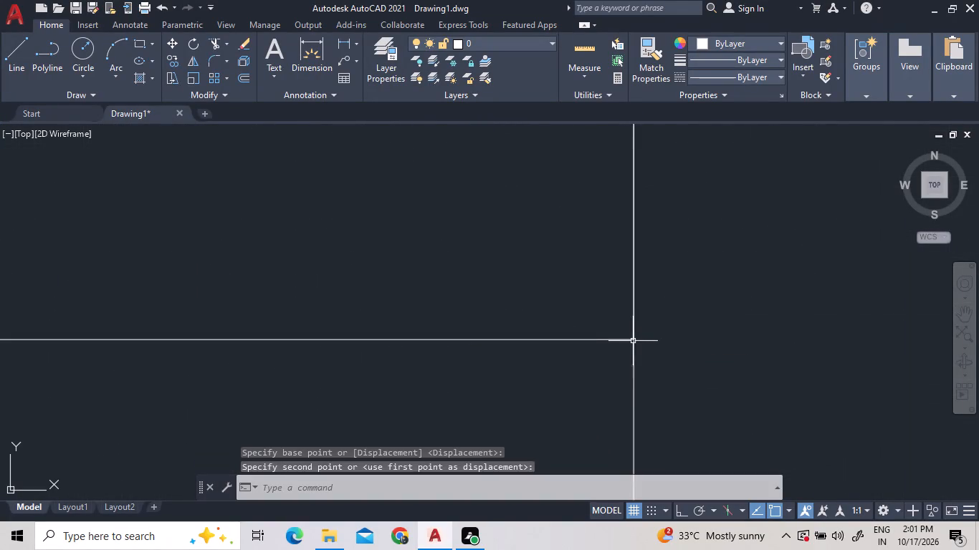
Copy the aligned west-wall window by a point on its middle line into the east wall of the southern room beyond the narrow room.
{"action": "scroll", "coordinate": [635, 346], "scroll_direction": "down", "scroll_amount": 15}
{"action": "left_click", "coordinate": [617, 360]}
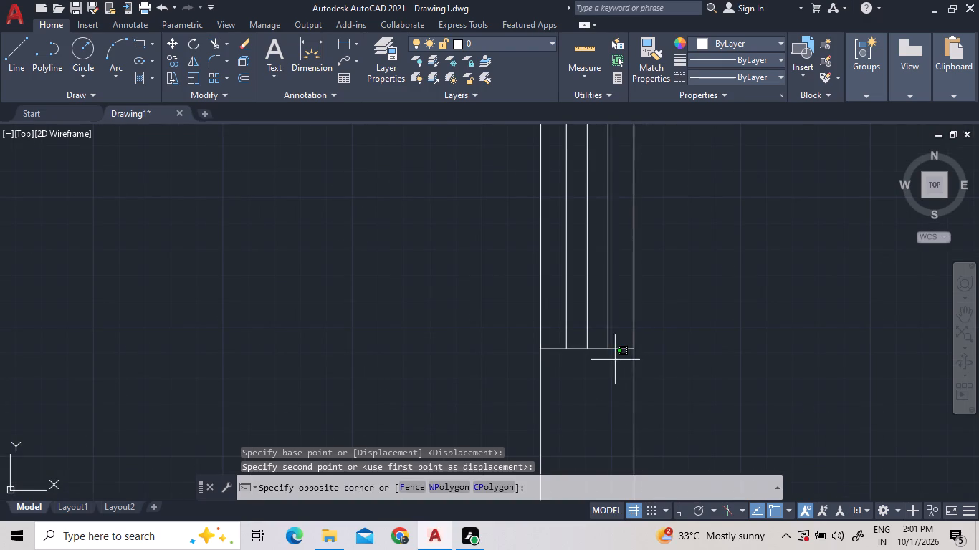
{"action": "left_click", "coordinate": [556, 307]}
{"action": "right_click", "coordinate": [556, 307]}
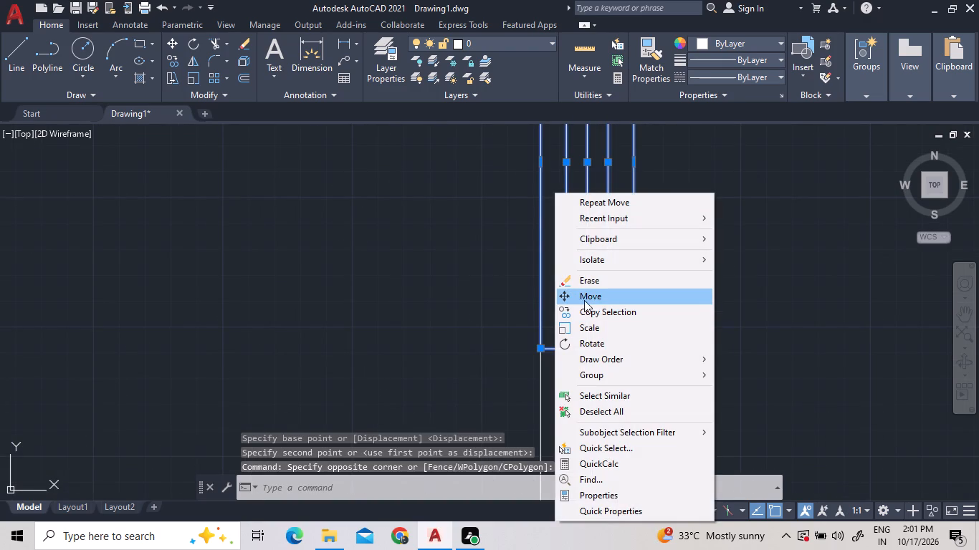
{"action": "double_click", "coordinate": [588, 309]}
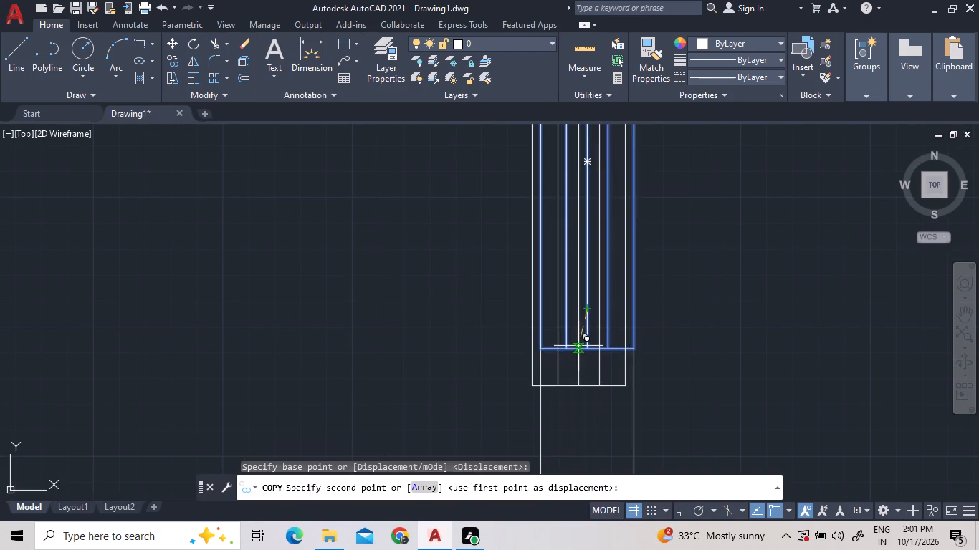
{"action": "scroll", "coordinate": [626, 344], "scroll_direction": "down", "scroll_amount": 7}
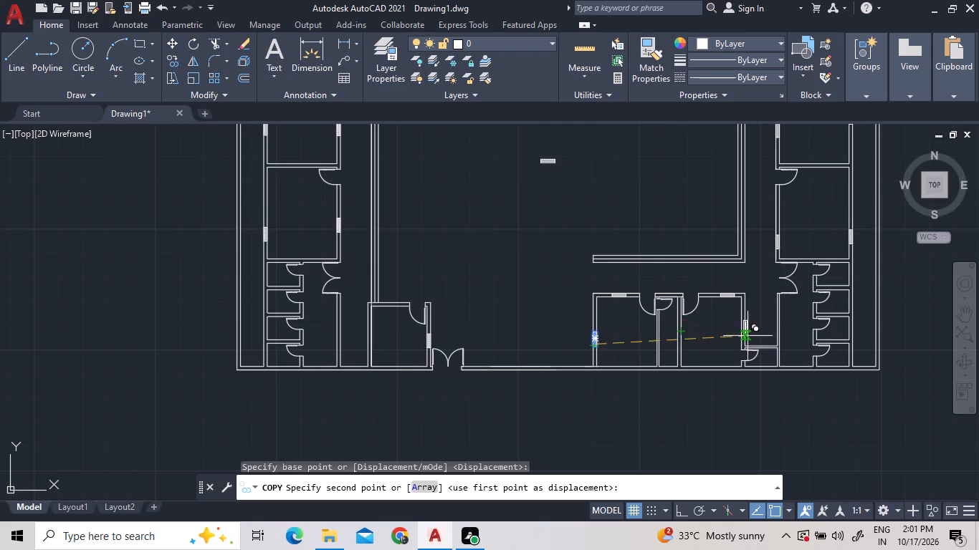
{"action": "scroll", "coordinate": [753, 341], "scroll_direction": "up", "scroll_amount": 4}
{"action": "scroll", "coordinate": [694, 263], "scroll_direction": "up", "scroll_amount": 3}
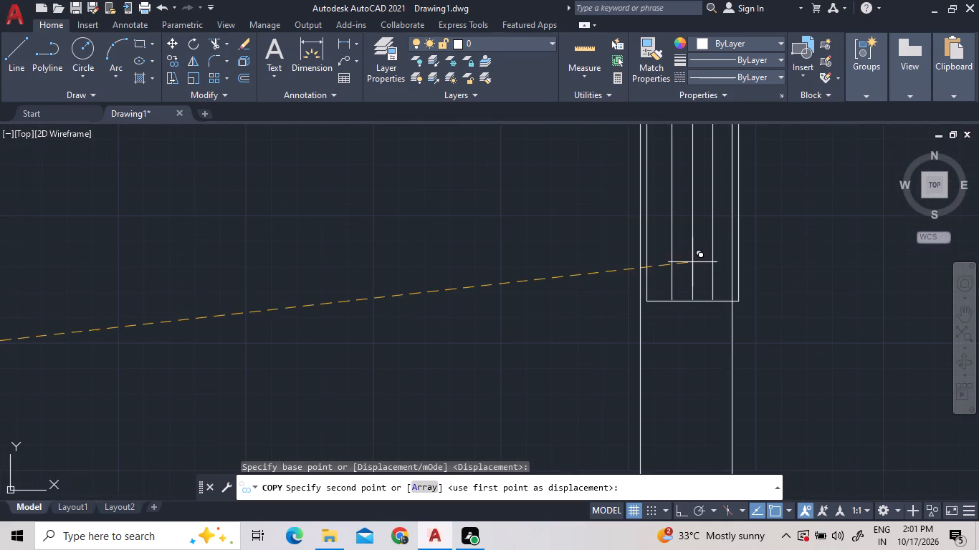
{"action": "scroll", "coordinate": [692, 262], "scroll_direction": "up", "scroll_amount": 3}
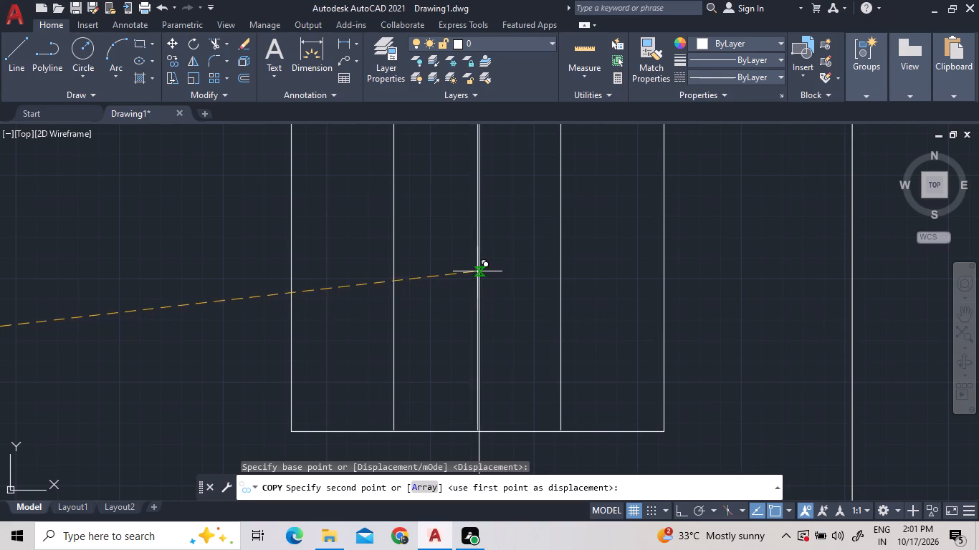
{"action": "scroll", "coordinate": [481, 272], "scroll_direction": "up", "scroll_amount": 3}
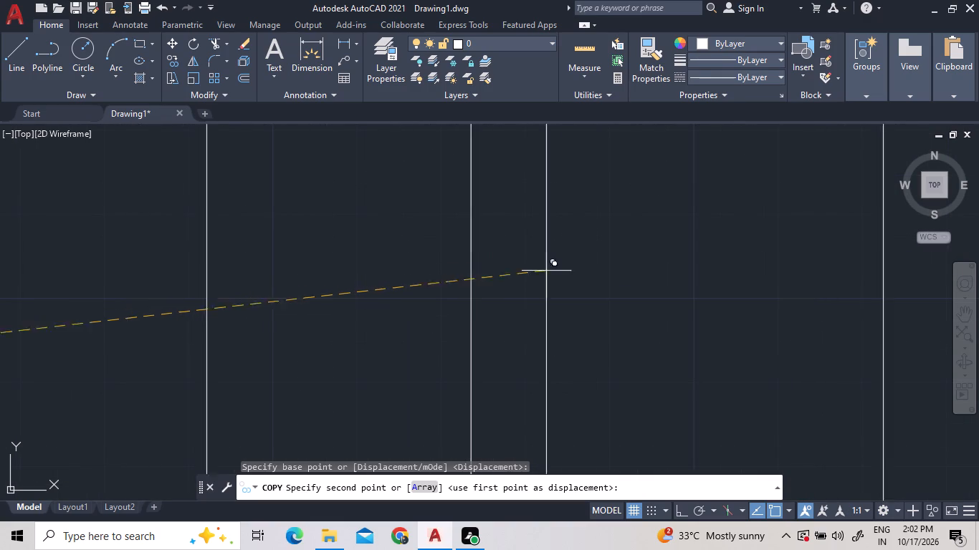
{"action": "scroll", "coordinate": [720, 258], "scroll_direction": "down", "scroll_amount": 6}
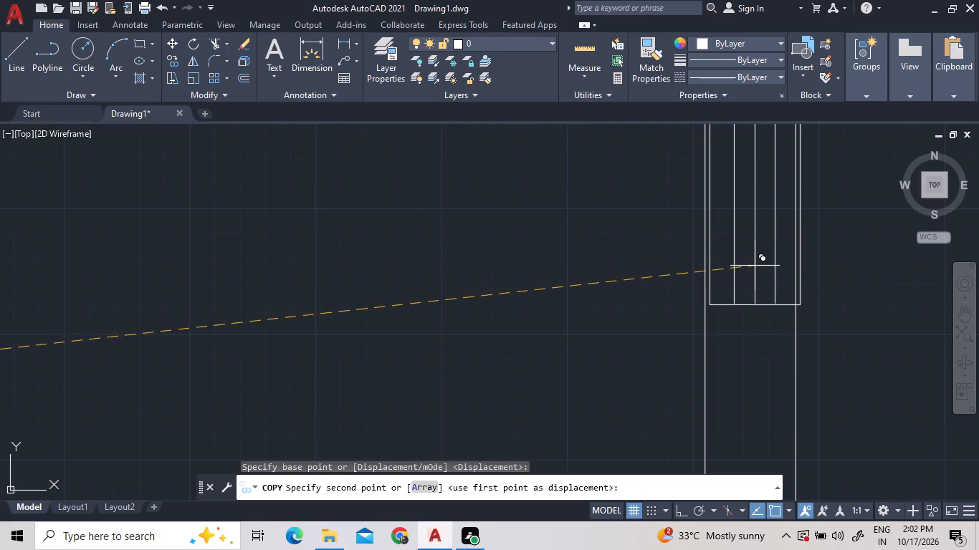
{"action": "scroll", "coordinate": [755, 264], "scroll_direction": "up", "scroll_amount": 4}
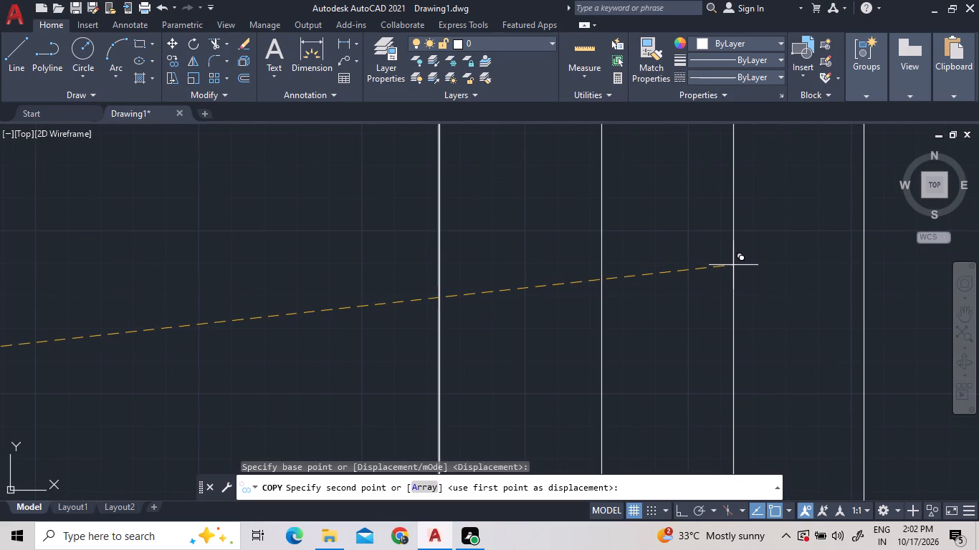
{"action": "left_click", "coordinate": [733, 265]}
{"action": "scroll", "coordinate": [733, 265], "scroll_direction": "down", "scroll_amount": 9}
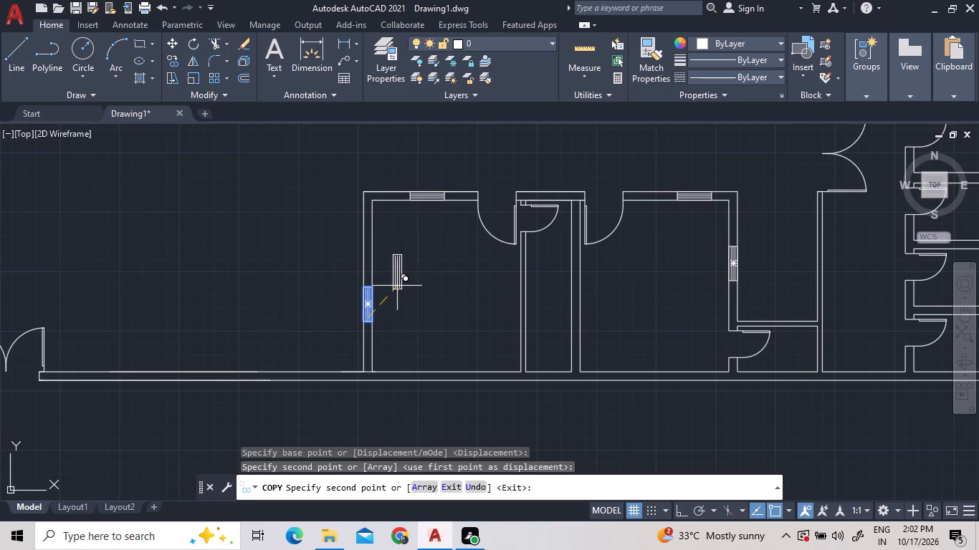
{"action": "key", "text": "Escape"}
Move the copied east-wall window by its southeast corner, straight west onto the wall's outer face so it sits flush.
{"action": "scroll", "coordinate": [746, 289], "scroll_direction": "up", "scroll_amount": 2}
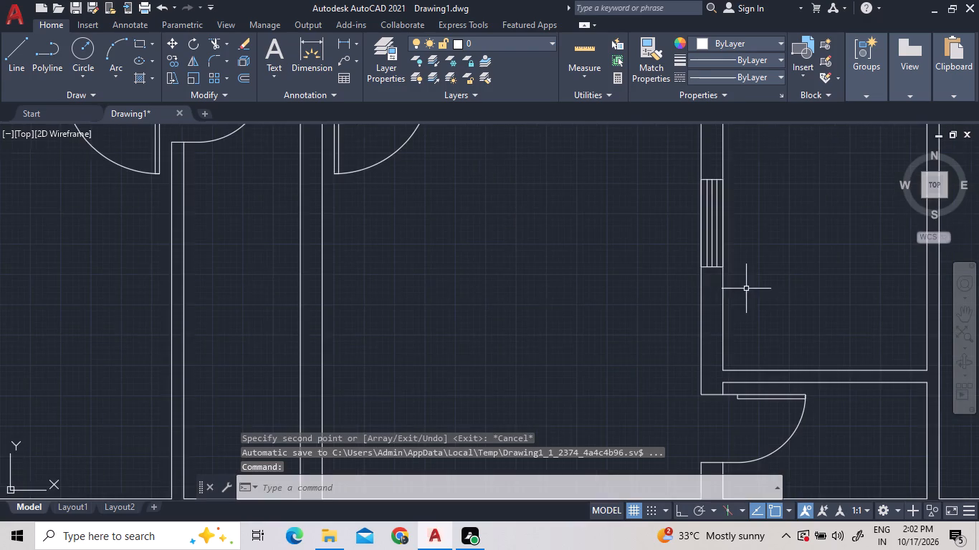
{"action": "scroll", "coordinate": [710, 273], "scroll_direction": "up", "scroll_amount": 3}
{"action": "double_click", "coordinate": [751, 256]}
{"action": "double_click", "coordinate": [689, 209]}
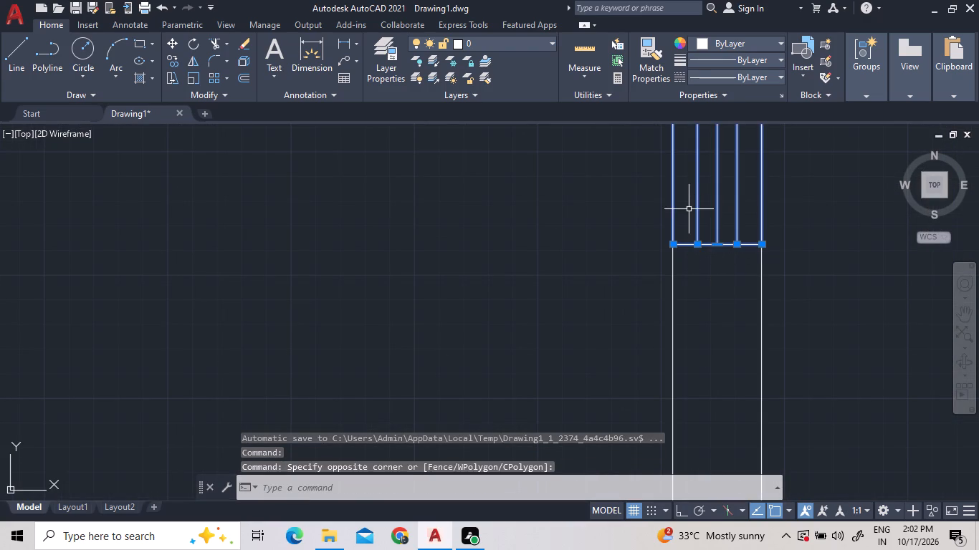
{"action": "right_click", "coordinate": [808, 223]}
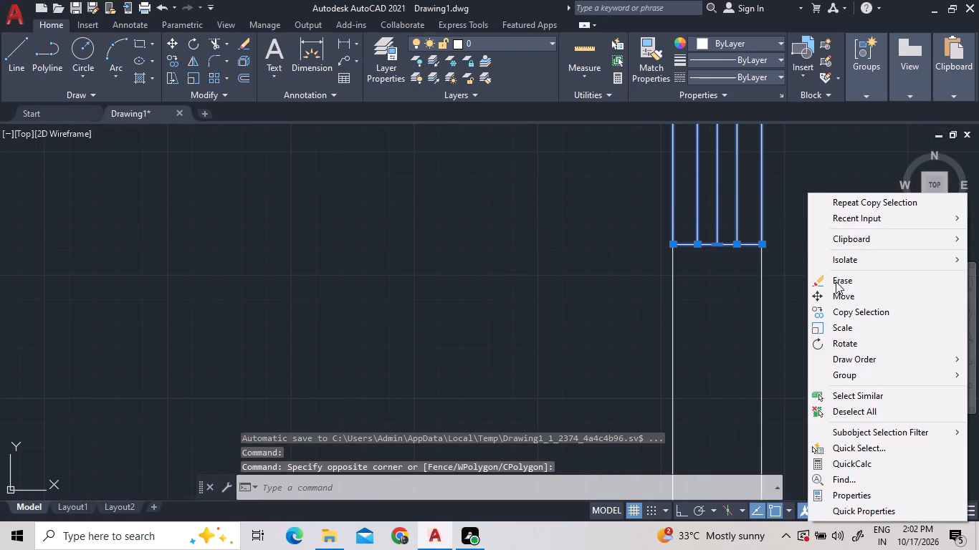
{"action": "left_click", "coordinate": [834, 296]}
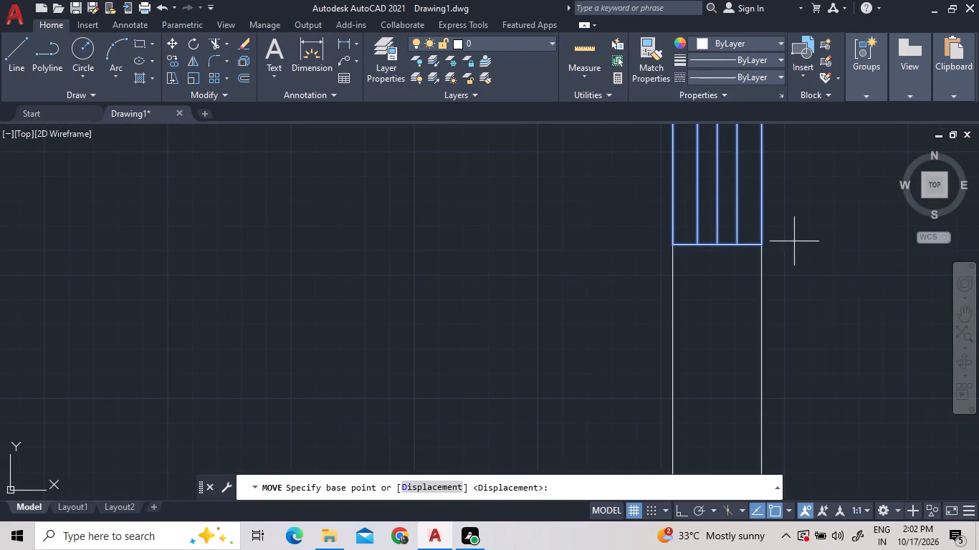
{"action": "scroll", "coordinate": [794, 241], "scroll_direction": "up", "scroll_amount": 2}
{"action": "scroll", "coordinate": [710, 246], "scroll_direction": "up", "scroll_amount": 11}
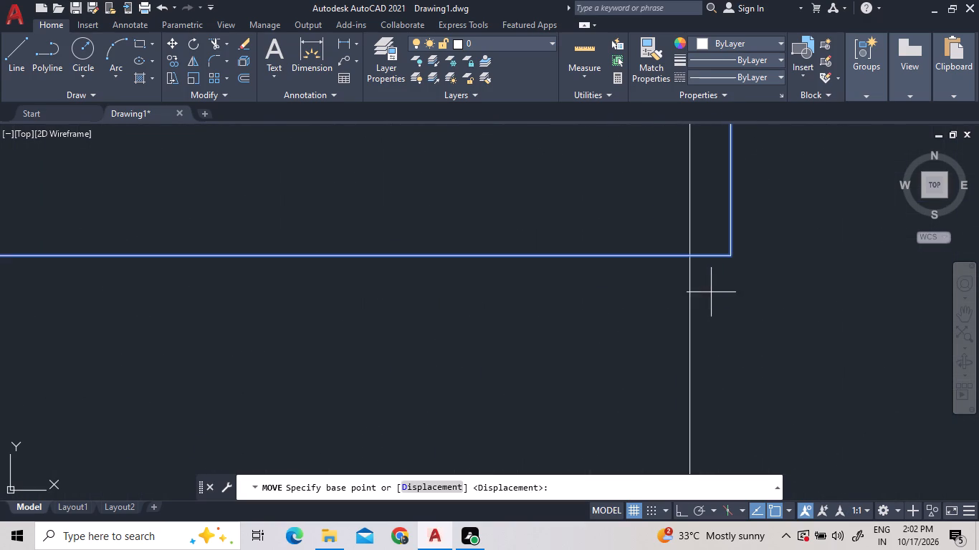
{"action": "left_click", "coordinate": [732, 257]}
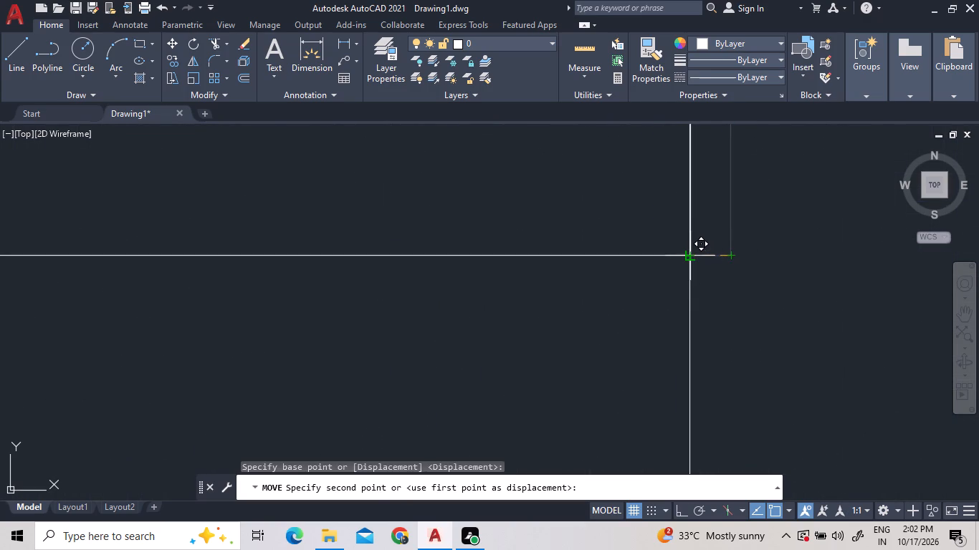
{"action": "left_click", "coordinate": [690, 258]}
Examine how the south end of the first southern room's west-wall window meets the wall faces.
{"action": "scroll", "coordinate": [762, 304], "scroll_direction": "down", "scroll_amount": 11}
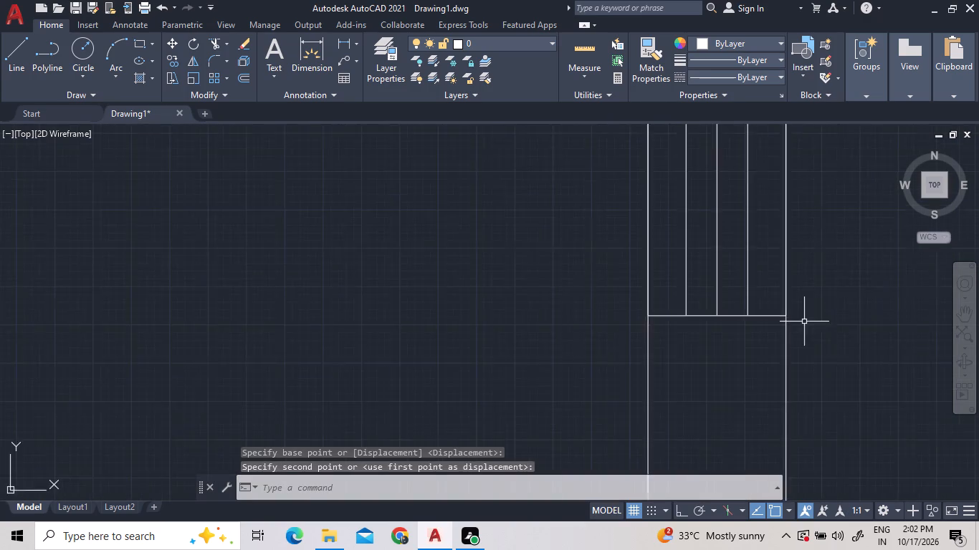
{"action": "scroll", "coordinate": [804, 322], "scroll_direction": "down", "scroll_amount": 4}
{"action": "scroll", "coordinate": [379, 347], "scroll_direction": "down", "scroll_amount": 4}
{"action": "scroll", "coordinate": [254, 374], "scroll_direction": "up", "scroll_amount": 2}
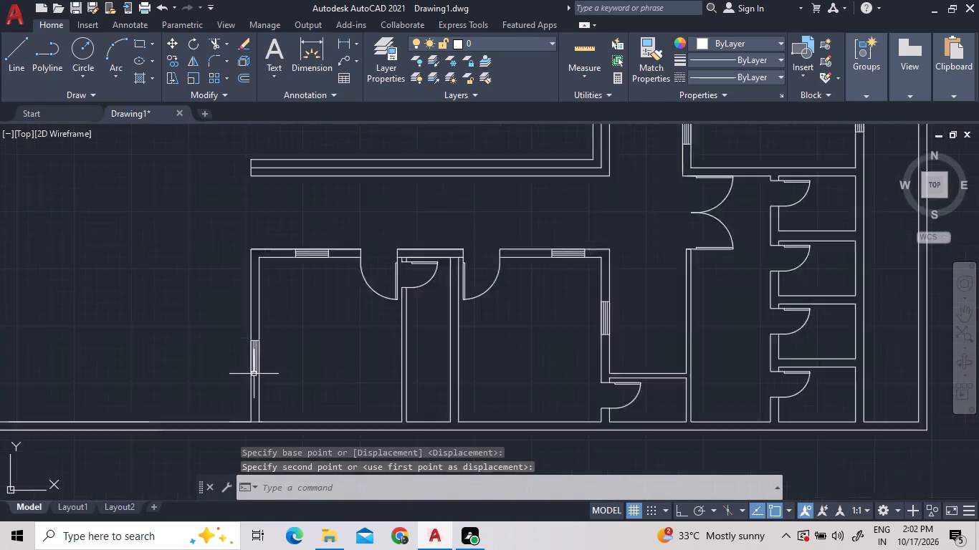
{"action": "scroll", "coordinate": [254, 374], "scroll_direction": "up", "scroll_amount": 5}
{"action": "left_click", "coordinate": [285, 370]}
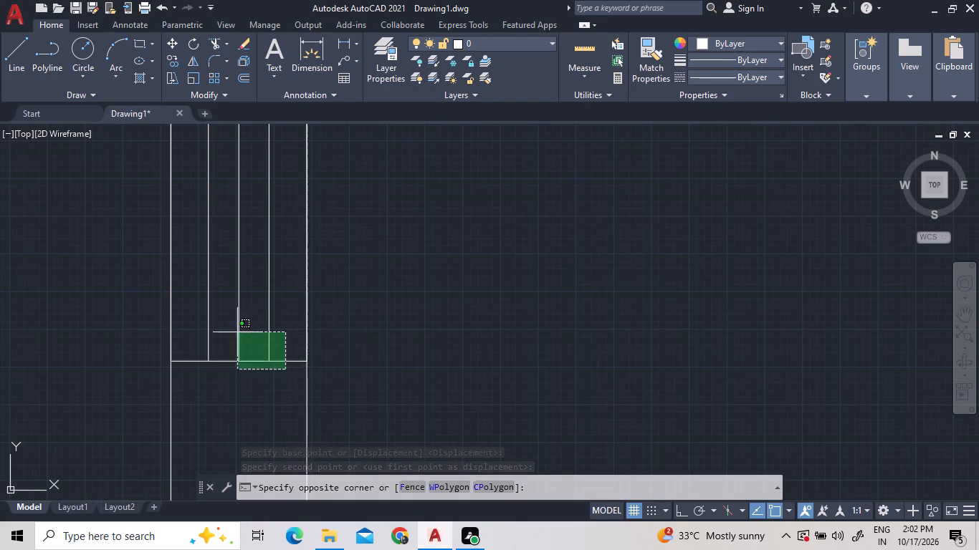
{"action": "left_click", "coordinate": [183, 330]}
{"action": "scroll", "coordinate": [229, 379], "scroll_direction": "up", "scroll_amount": 5}
{"action": "scroll", "coordinate": [701, 318], "scroll_direction": "down", "scroll_amount": 4}
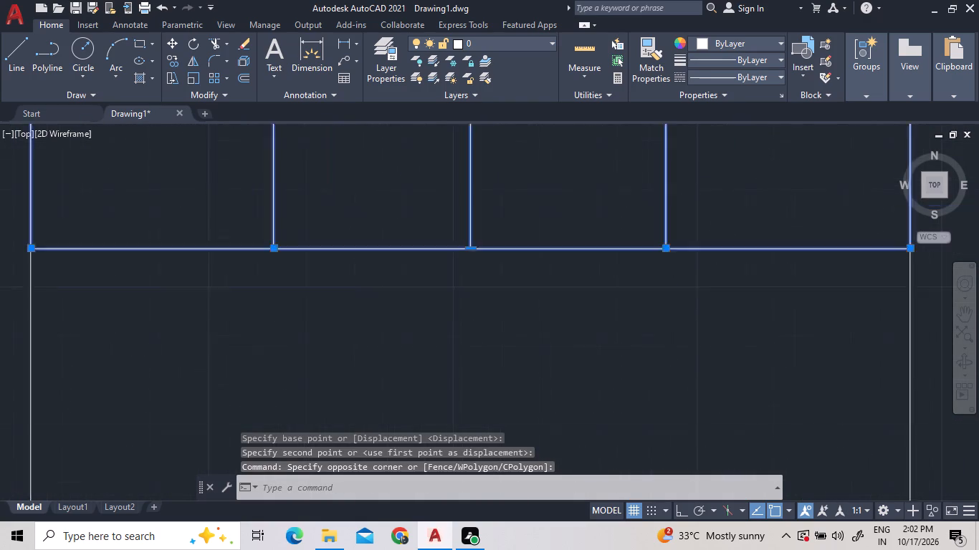
{"action": "scroll", "coordinate": [780, 314], "scroll_direction": "up", "scroll_amount": 3}
{"action": "scroll", "coordinate": [685, 281], "scroll_direction": "up", "scroll_amount": 7}
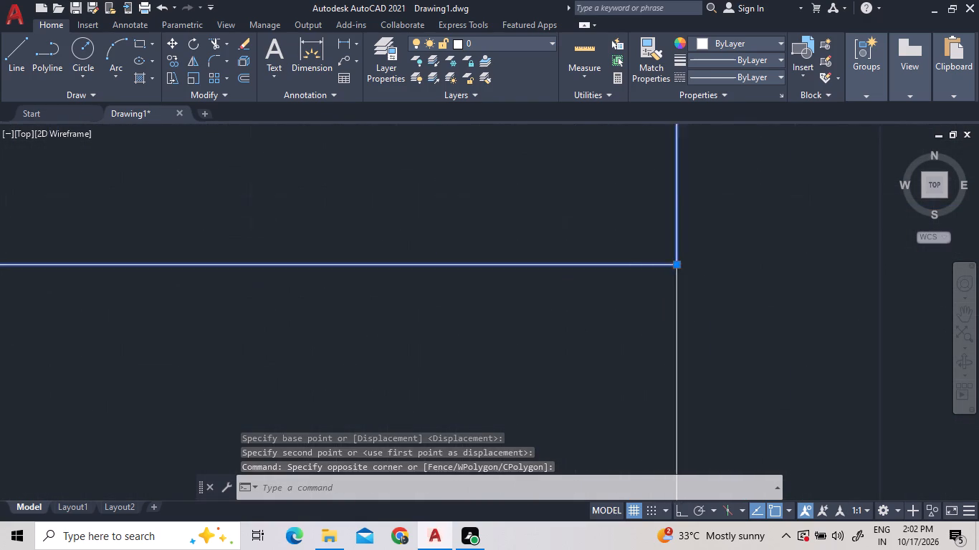
{"action": "key", "text": "Escape"}
{"action": "scroll", "coordinate": [669, 253], "scroll_direction": "down", "scroll_amount": 10}
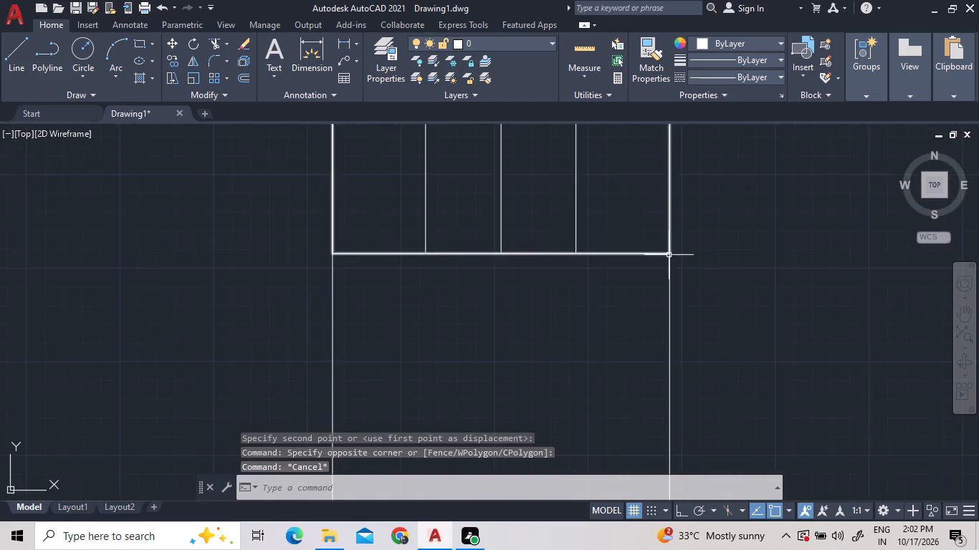
{"action": "scroll", "coordinate": [669, 257], "scroll_direction": "down", "scroll_amount": 10}
{"action": "scroll", "coordinate": [712, 296], "scroll_direction": "up", "scroll_amount": 3}
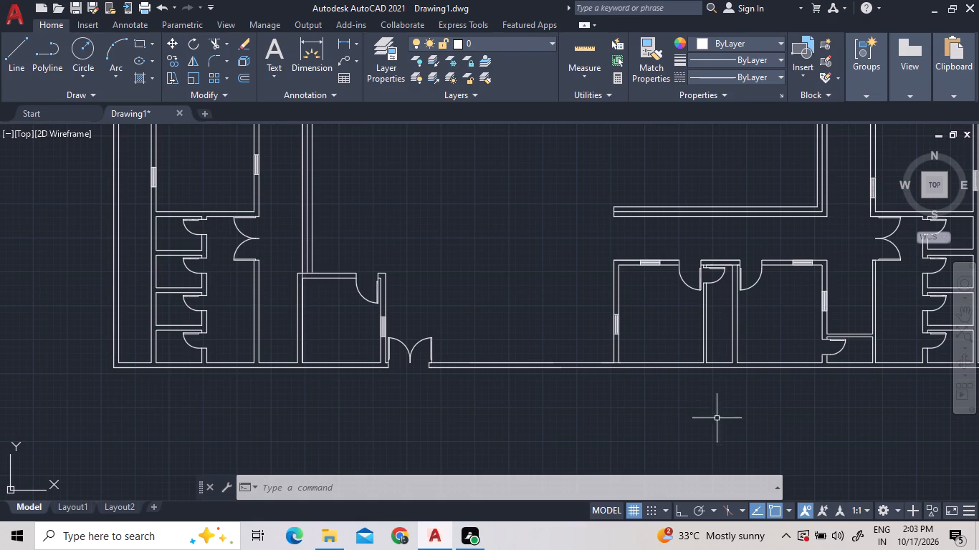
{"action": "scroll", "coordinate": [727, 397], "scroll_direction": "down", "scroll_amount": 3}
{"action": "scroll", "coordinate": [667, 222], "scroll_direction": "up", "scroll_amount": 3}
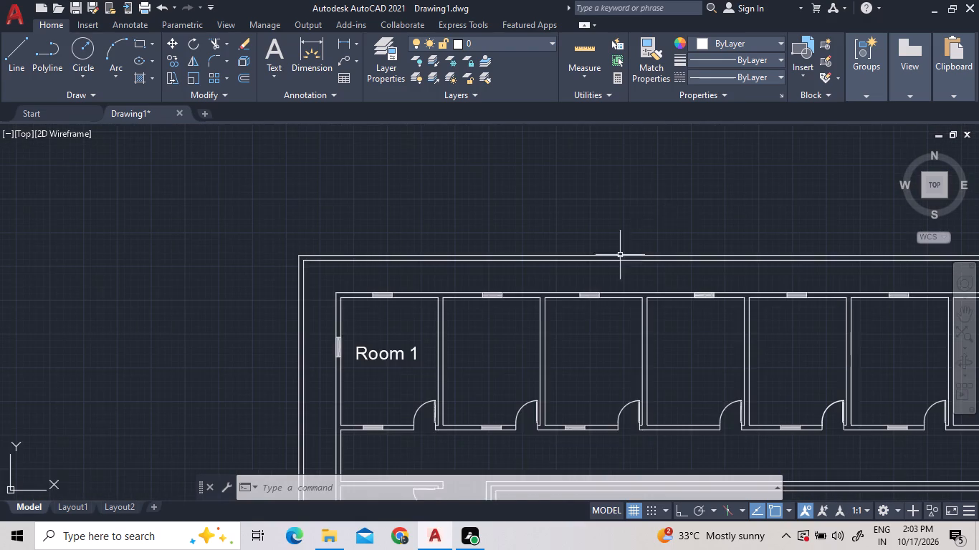
Move Room 1's north-wall window straight west along the wall, with Ortho on, to a spot near the room's northwest corner.
{"action": "scroll", "coordinate": [550, 319], "scroll_direction": "up", "scroll_amount": 2}
{"action": "scroll", "coordinate": [141, 267], "scroll_direction": "up", "scroll_amount": 3}
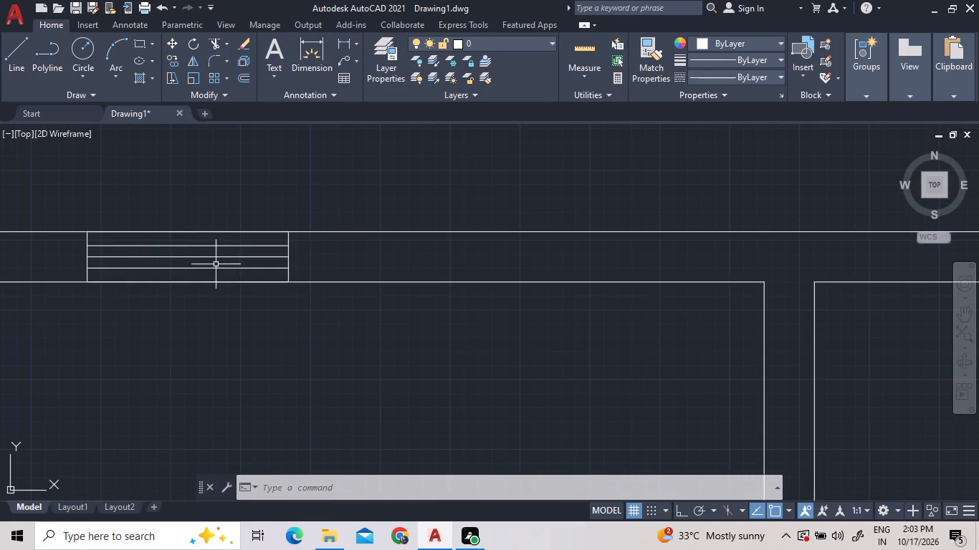
{"action": "left_click", "coordinate": [305, 274]}
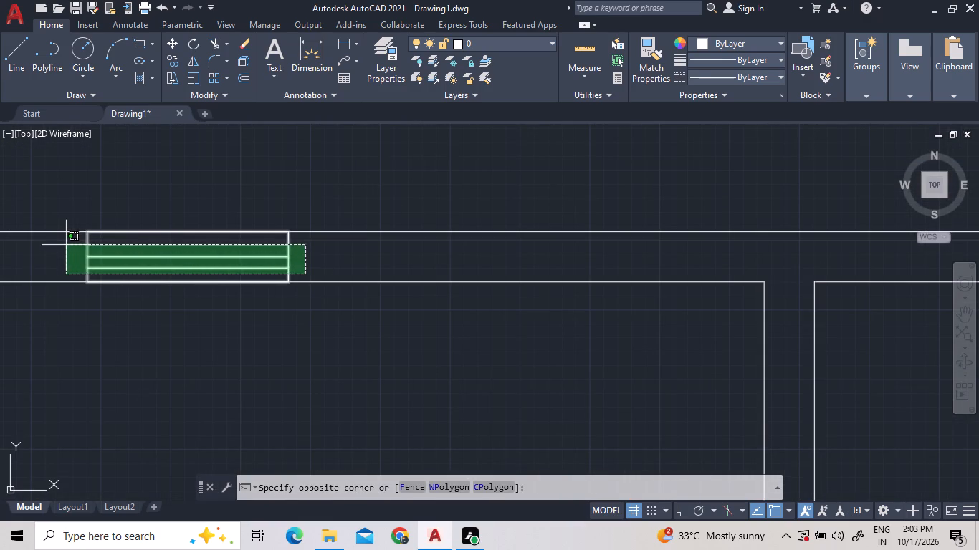
{"action": "left_click", "coordinate": [66, 242]}
{"action": "right_click", "coordinate": [249, 175]}
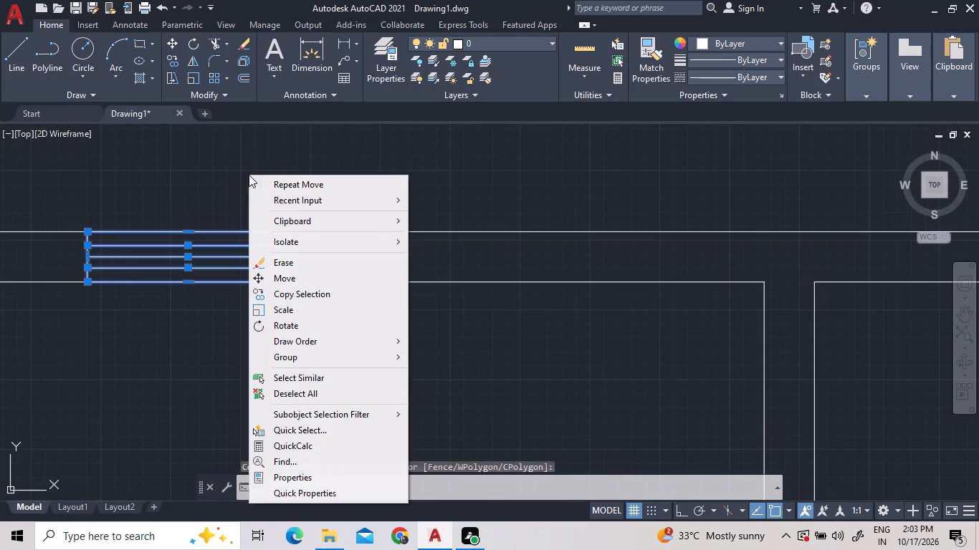
{"action": "left_click", "coordinate": [292, 281]}
{"action": "left_click", "coordinate": [186, 254]}
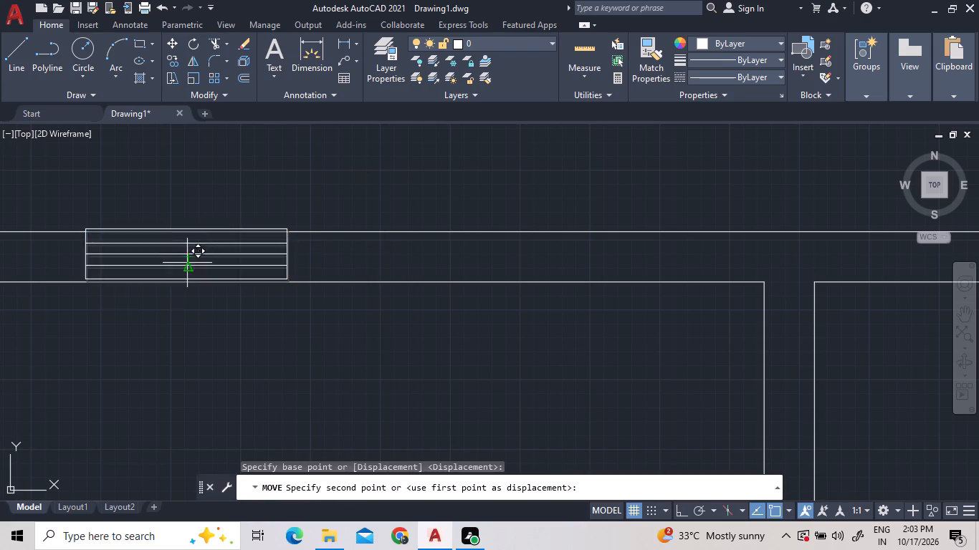
{"action": "scroll", "coordinate": [360, 295], "scroll_direction": "down", "scroll_amount": 2}
{"action": "scroll", "coordinate": [191, 271], "scroll_direction": "up", "scroll_amount": 3}
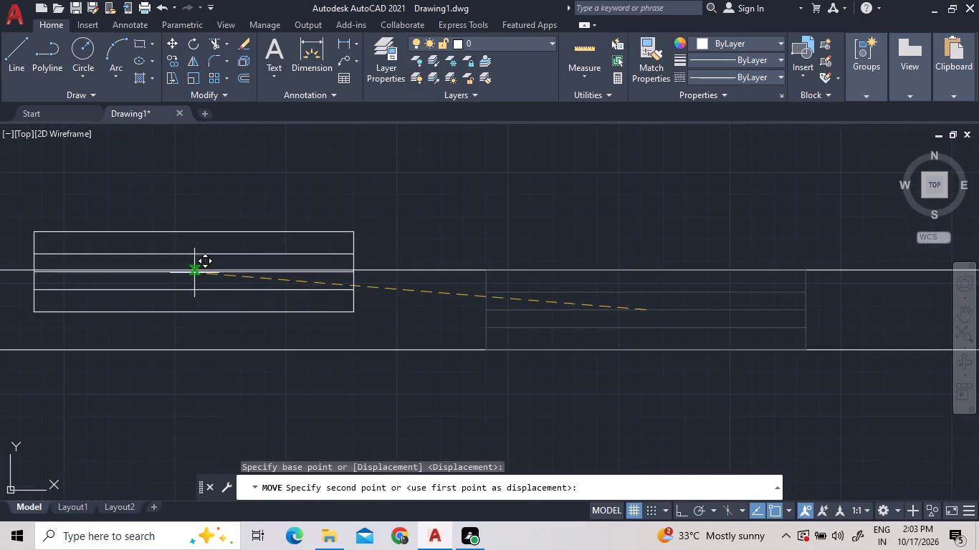
{"action": "key", "text": "F8"}
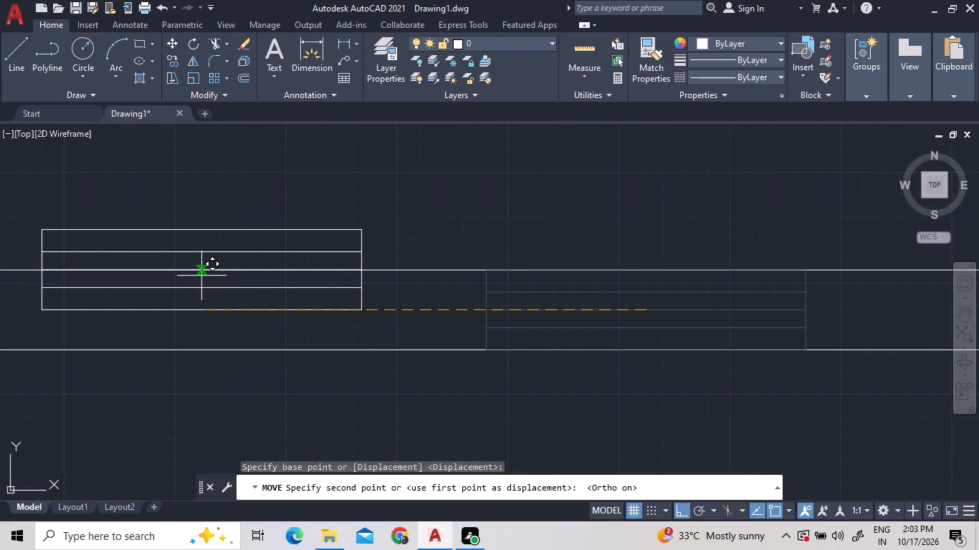
{"action": "scroll", "coordinate": [221, 291], "scroll_direction": "down", "scroll_amount": 3}
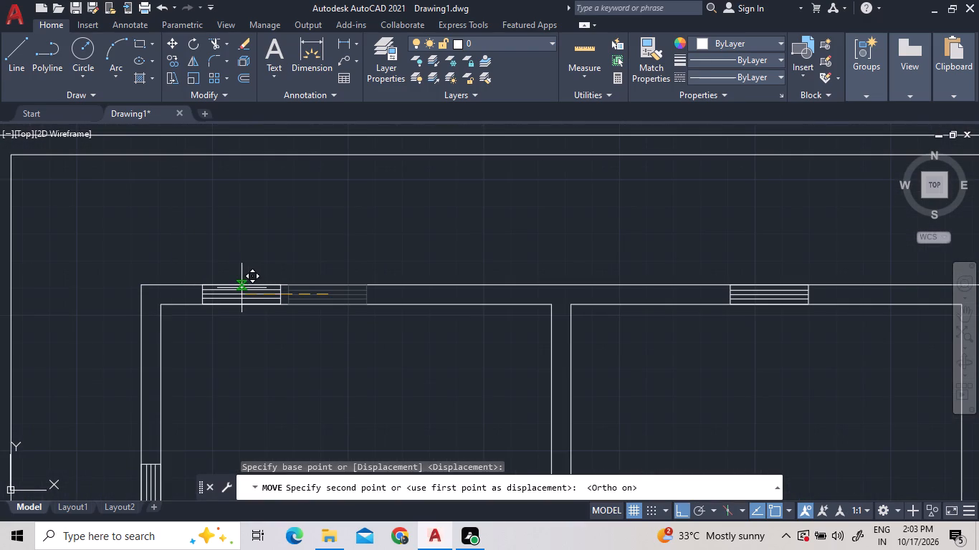
{"action": "left_click", "coordinate": [249, 291]}
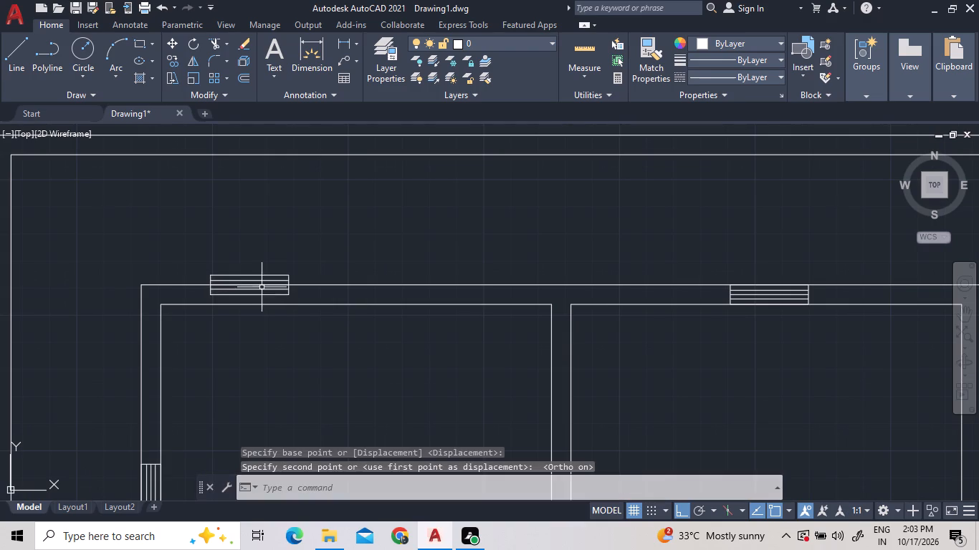
Move Room 1's shifted north-wall window by its southeast corner, straight south onto the wall's room-side face so it sits flush.
{"action": "scroll", "coordinate": [257, 298], "scroll_direction": "up", "scroll_amount": 2}
{"action": "left_click", "coordinate": [303, 289]}
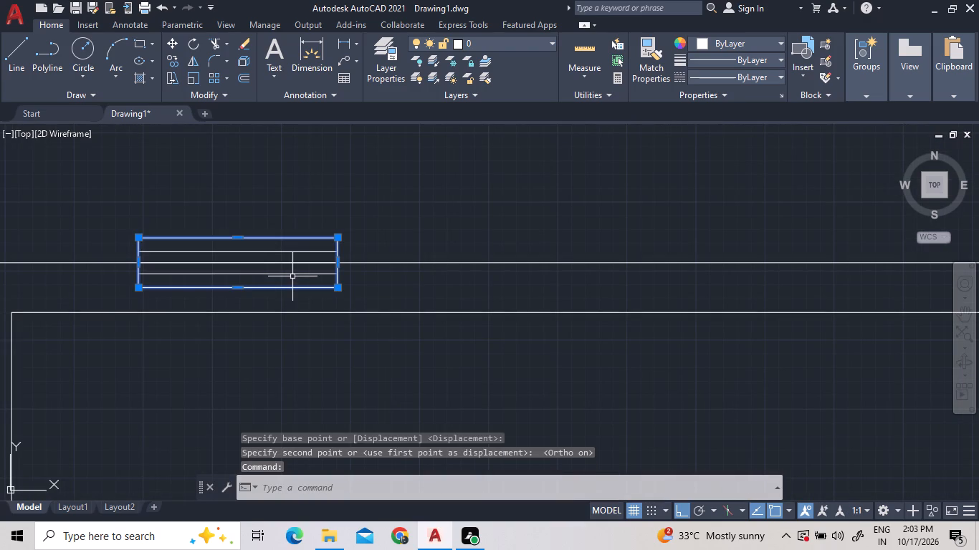
{"action": "left_click", "coordinate": [292, 271]}
{"action": "double_click", "coordinate": [228, 278]}
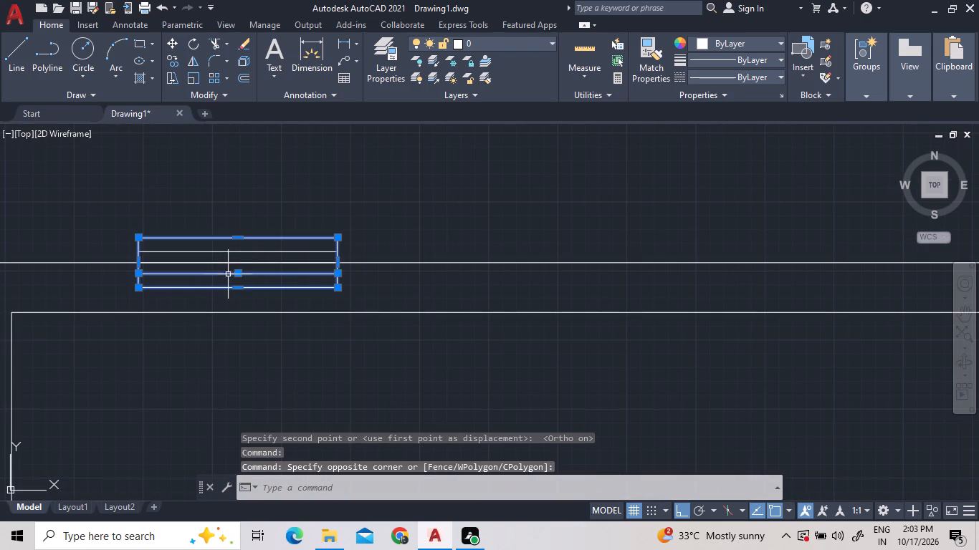
{"action": "left_click", "coordinate": [224, 261]}
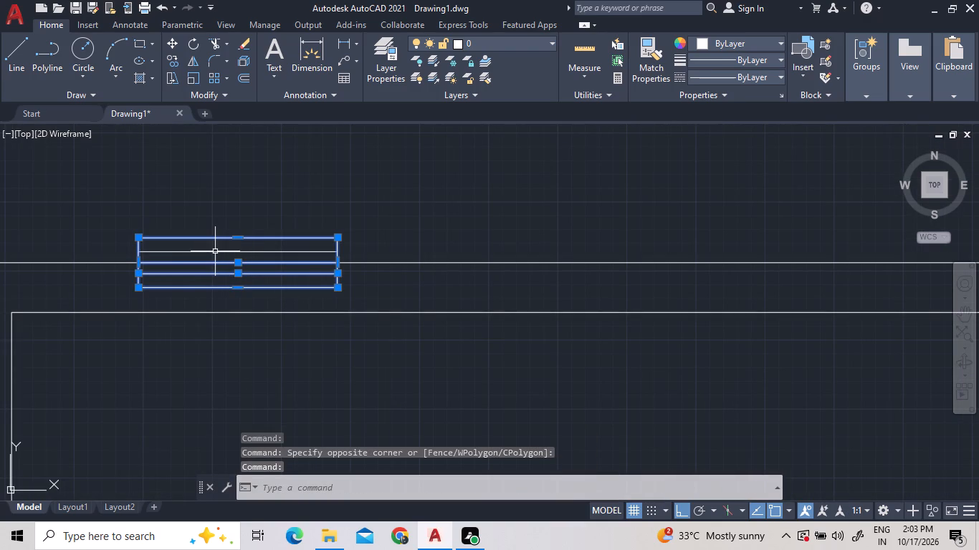
{"action": "double_click", "coordinate": [215, 251]}
{"action": "right_click", "coordinate": [186, 180]}
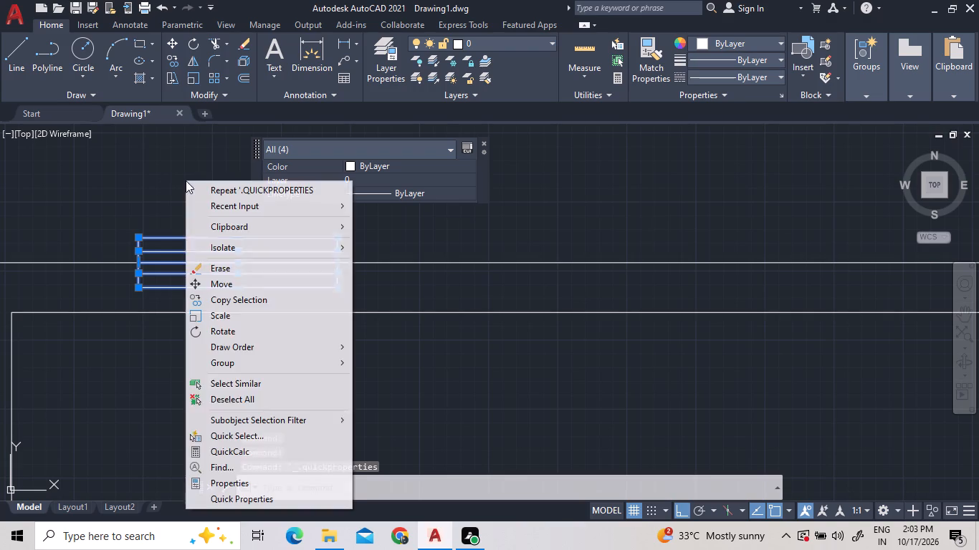
{"action": "left_click", "coordinate": [213, 286]}
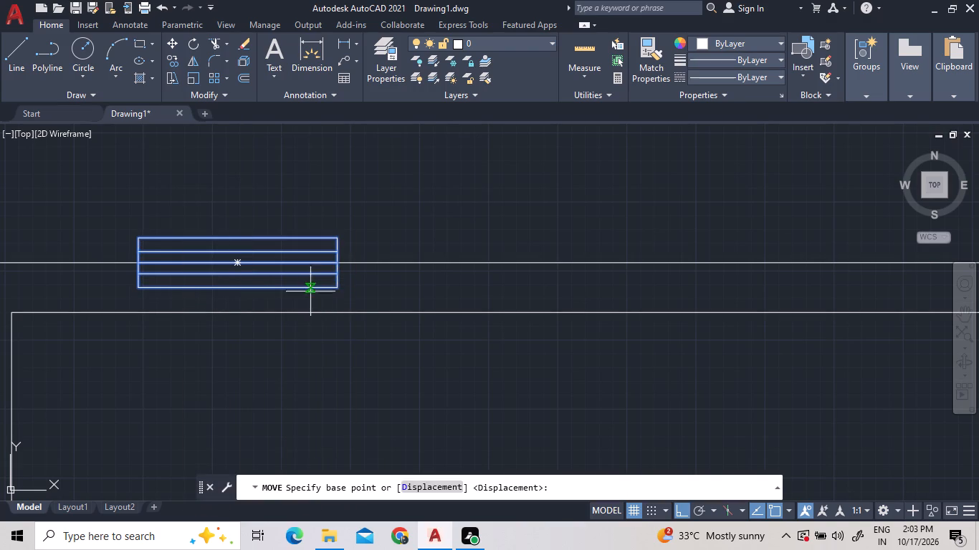
{"action": "left_click", "coordinate": [334, 291]}
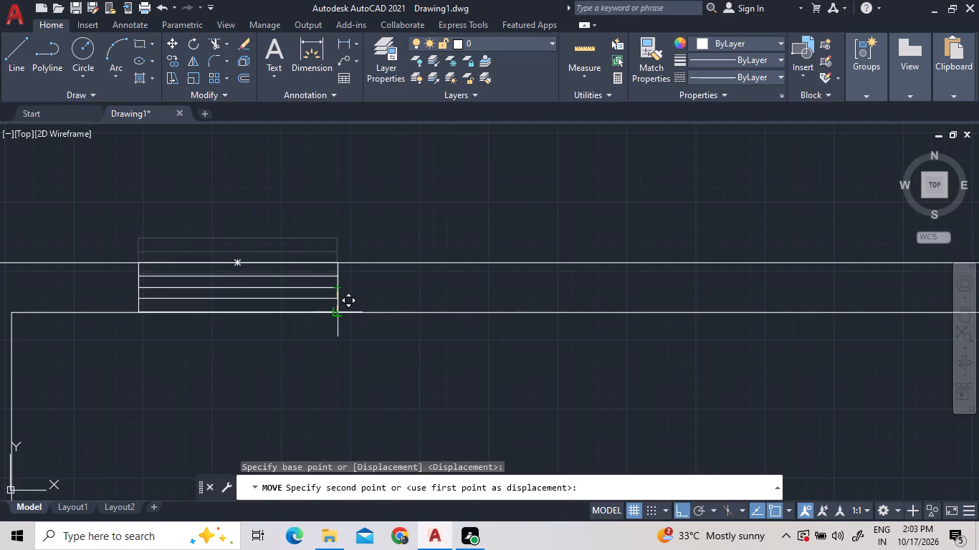
{"action": "double_click", "coordinate": [335, 312]}
Copy the aligned north-wall window by its east edge straight east along the same wall, toward Room 1's northeast corner.
{"action": "left_click", "coordinate": [360, 300]}
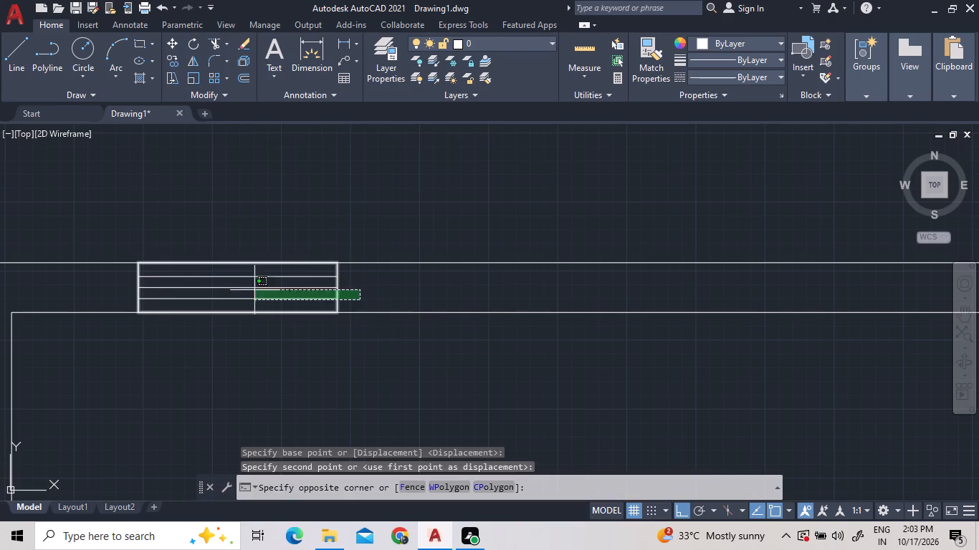
{"action": "left_click", "coordinate": [120, 272]}
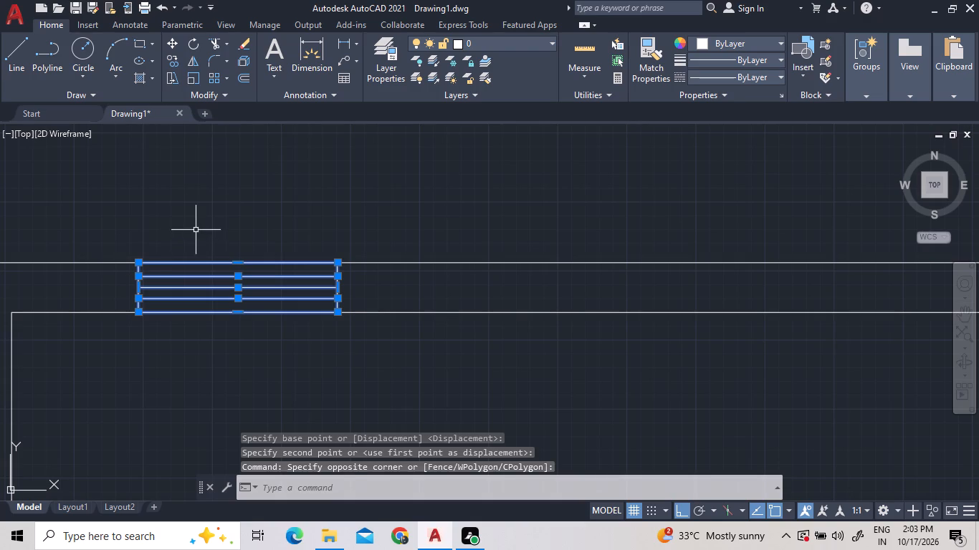
{"action": "right_click", "coordinate": [195, 228]}
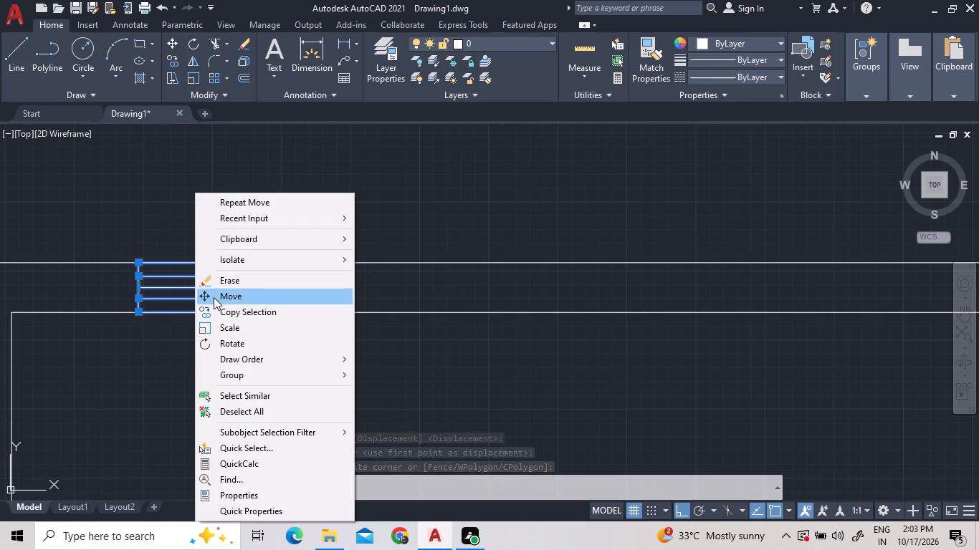
{"action": "left_click", "coordinate": [219, 304]}
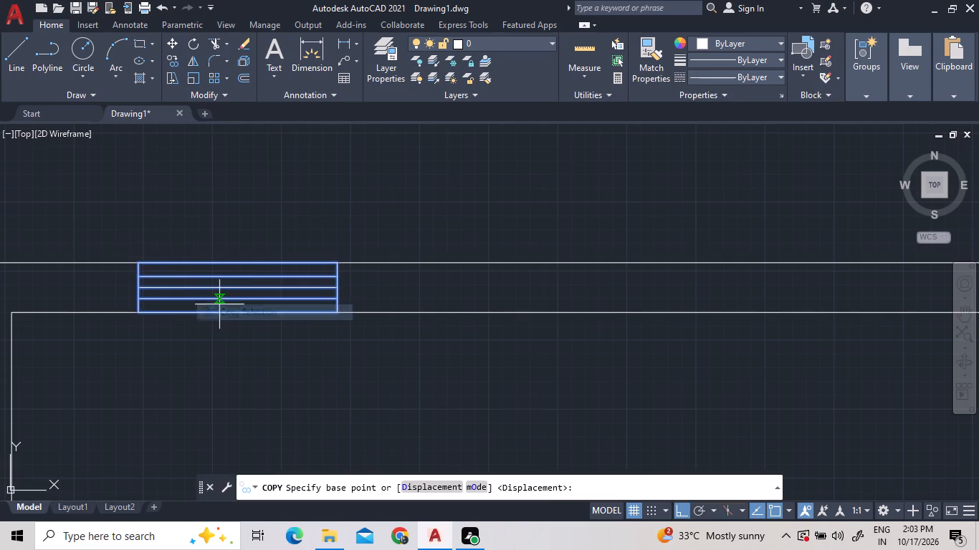
{"action": "left_click", "coordinate": [339, 290]}
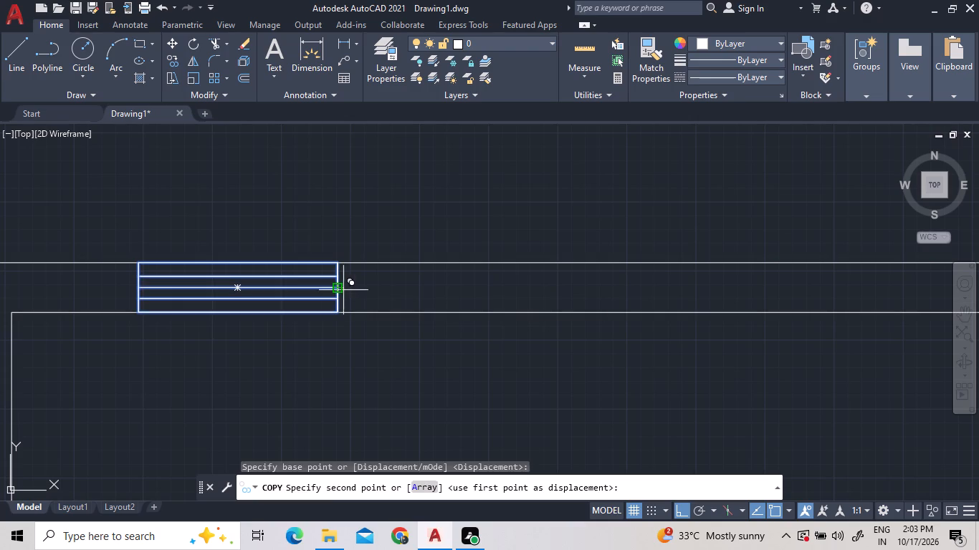
{"action": "scroll", "coordinate": [665, 301], "scroll_direction": "down", "scroll_amount": 3}
{"action": "scroll", "coordinate": [725, 296], "scroll_direction": "up", "scroll_amount": 3}
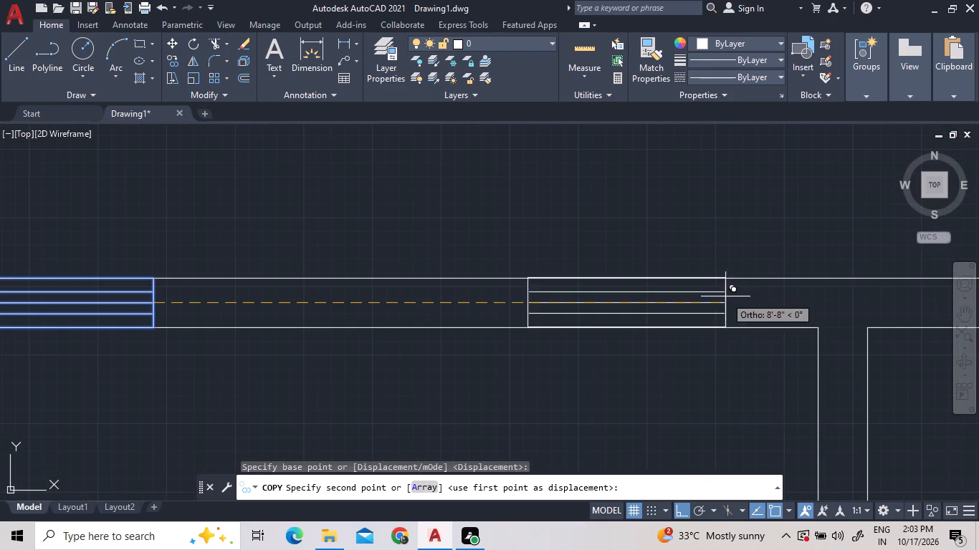
{"action": "left_click", "coordinate": [682, 312]}
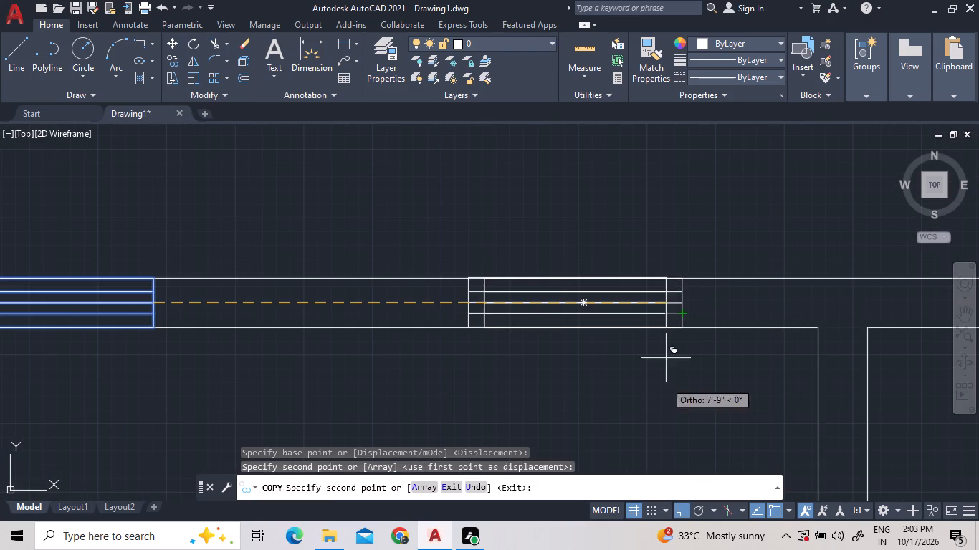
{"action": "key", "text": "Escape"}
Examine how the southeast corners of Room 1's two north-wall windows meet the wall's room-side face.
{"action": "scroll", "coordinate": [153, 332], "scroll_direction": "up", "scroll_amount": 6}
{"action": "left_click", "coordinate": [168, 308]}
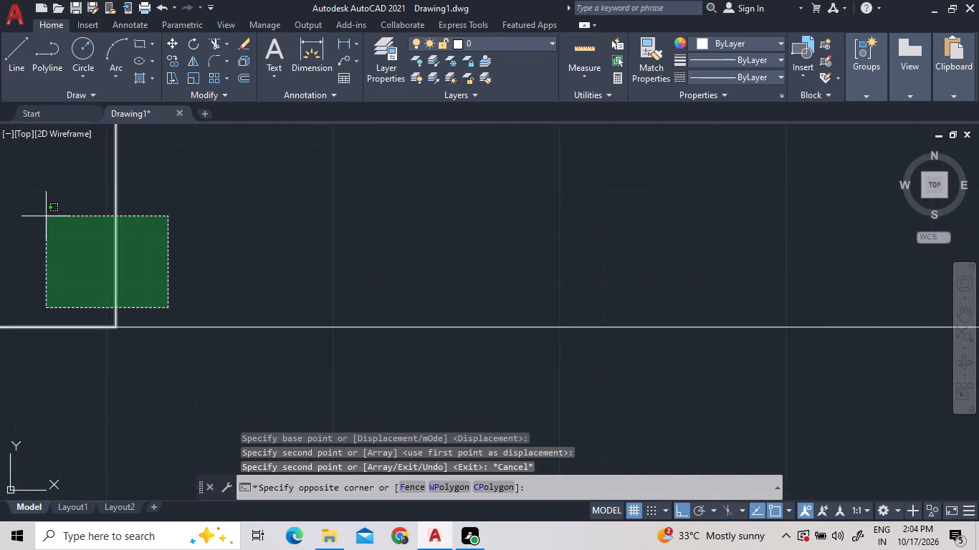
{"action": "scroll", "coordinate": [46, 216], "scroll_direction": "down", "scroll_amount": 7}
{"action": "left_click", "coordinate": [25, 187]}
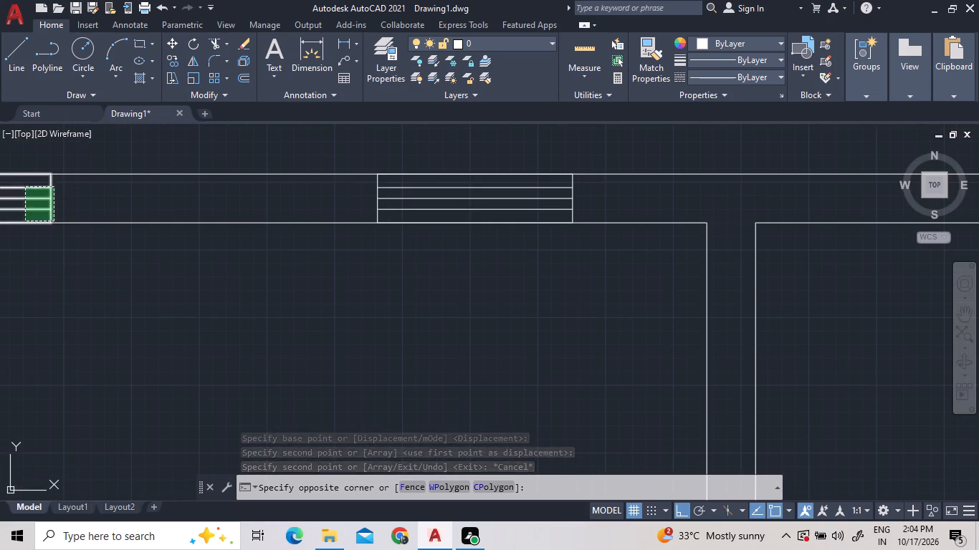
{"action": "scroll", "coordinate": [32, 225], "scroll_direction": "up", "scroll_amount": 7}
{"action": "scroll", "coordinate": [191, 233], "scroll_direction": "up", "scroll_amount": 4}
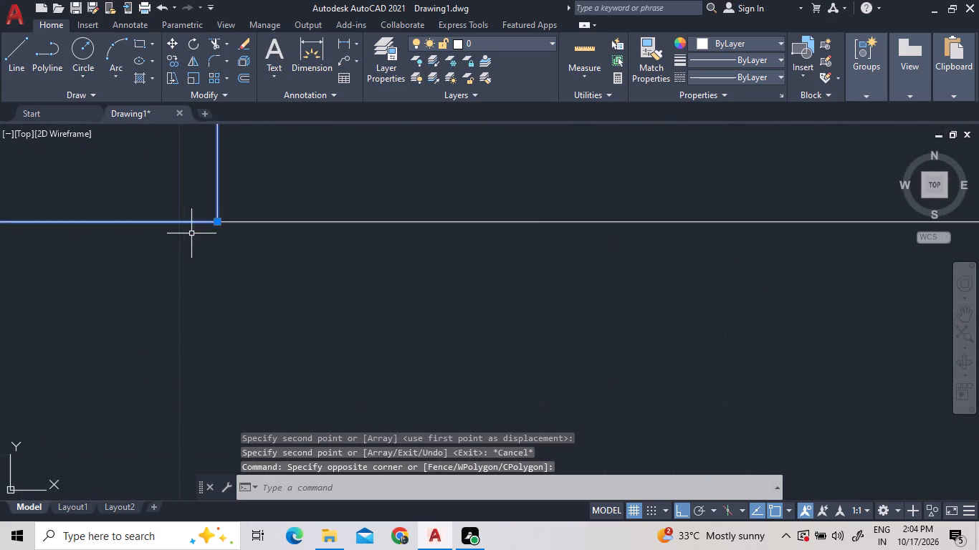
{"action": "scroll", "coordinate": [209, 217], "scroll_direction": "up", "scroll_amount": 5}
{"action": "scroll", "coordinate": [364, 310], "scroll_direction": "up", "scroll_amount": 3}
{"action": "scroll", "coordinate": [249, 337], "scroll_direction": "down", "scroll_amount": 1}
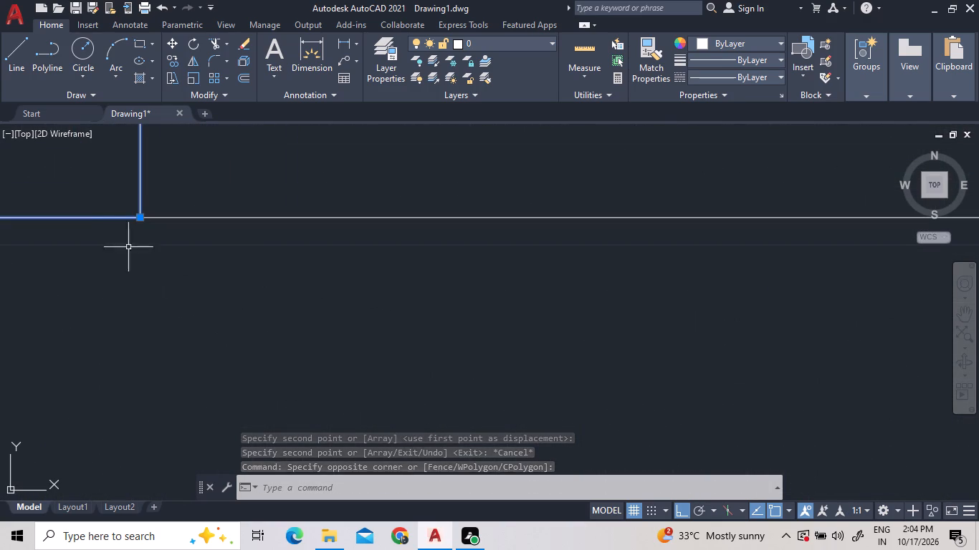
{"action": "scroll", "coordinate": [214, 231], "scroll_direction": "up", "scroll_amount": 3}
{"action": "scroll", "coordinate": [165, 319], "scroll_direction": "down", "scroll_amount": 2}
{"action": "scroll", "coordinate": [9, 246], "scroll_direction": "up", "scroll_amount": 3}
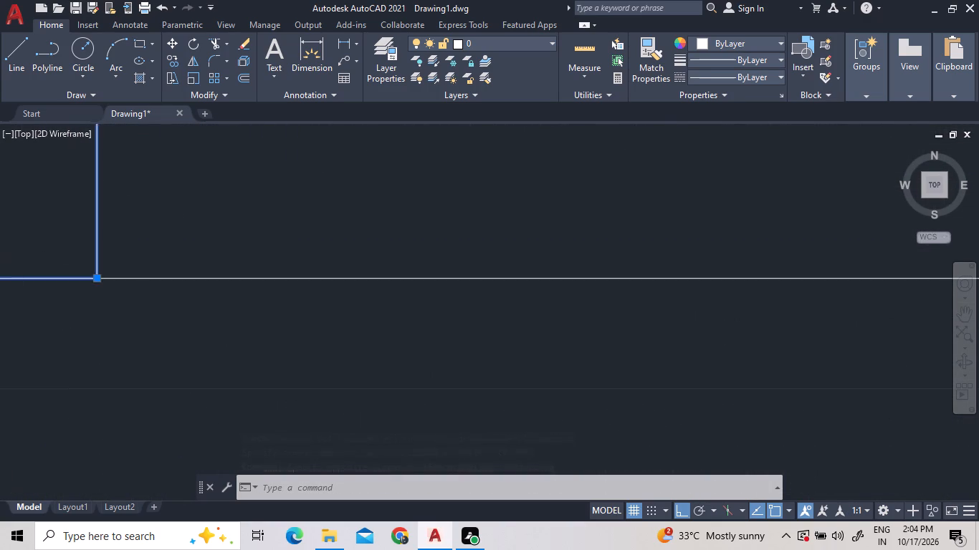
{"action": "scroll", "coordinate": [141, 294], "scroll_direction": "up", "scroll_amount": 9}
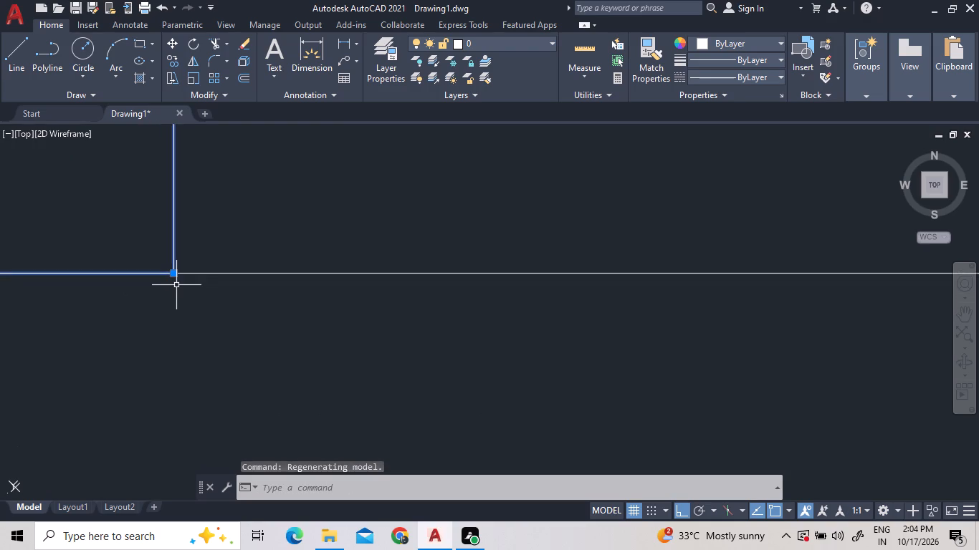
{"action": "scroll", "coordinate": [176, 285], "scroll_direction": "down", "scroll_amount": 20}
{"action": "scroll", "coordinate": [176, 285], "scroll_direction": "down", "scroll_amount": 3}
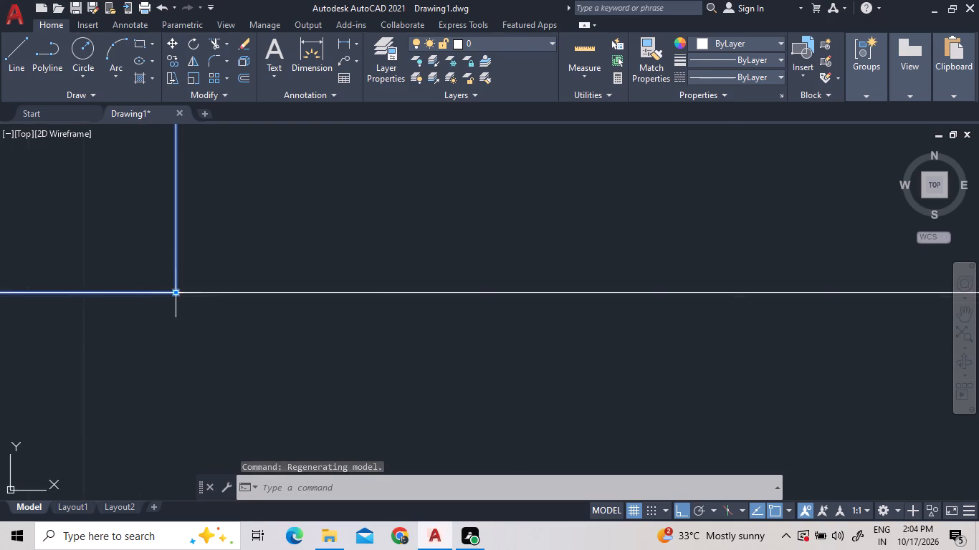
{"action": "scroll", "coordinate": [176, 292], "scroll_direction": "down", "scroll_amount": 16}
{"action": "scroll", "coordinate": [502, 298], "scroll_direction": "up", "scroll_amount": 2}
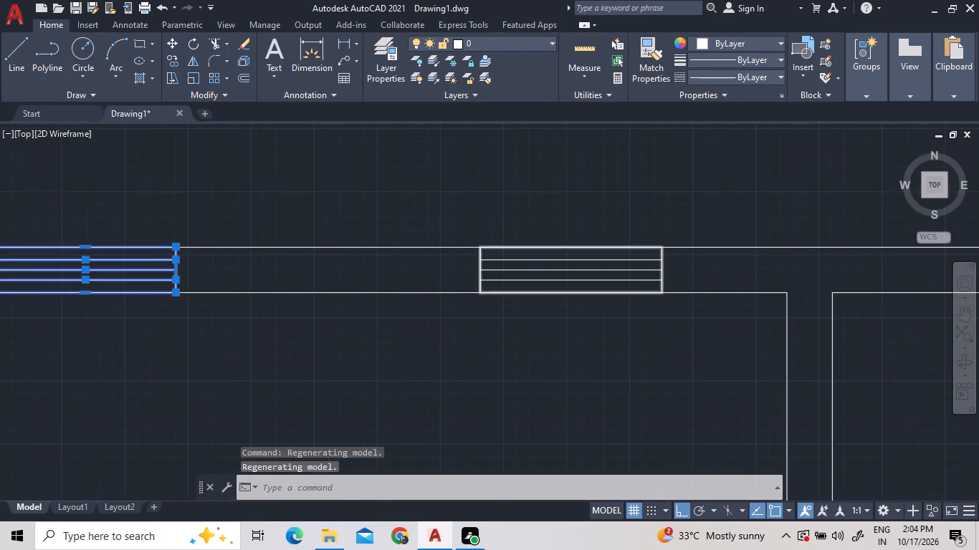
{"action": "scroll", "coordinate": [502, 298], "scroll_direction": "up", "scroll_amount": 2}
{"action": "scroll", "coordinate": [352, 255], "scroll_direction": "up", "scroll_amount": 7}
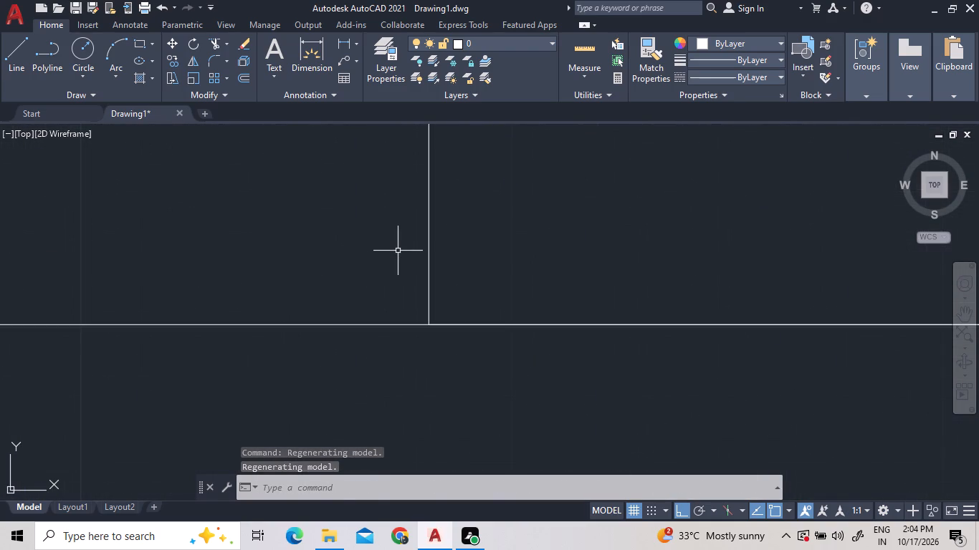
{"action": "key", "text": "Escape"}
Move the second room's north-wall window west along the wall, toward the wall between it and Room 1.
{"action": "scroll", "coordinate": [398, 251], "scroll_direction": "down", "scroll_amount": 15}
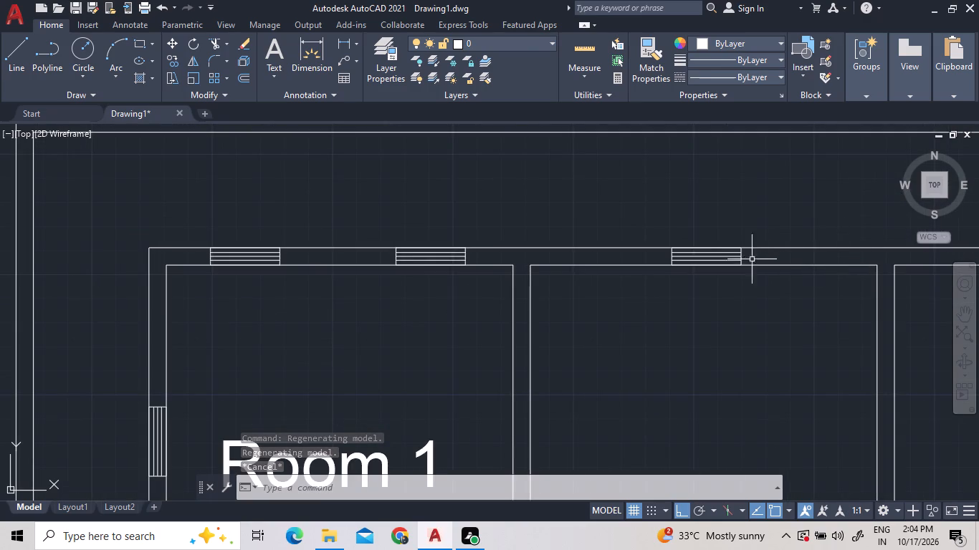
{"action": "left_click", "coordinate": [770, 261]}
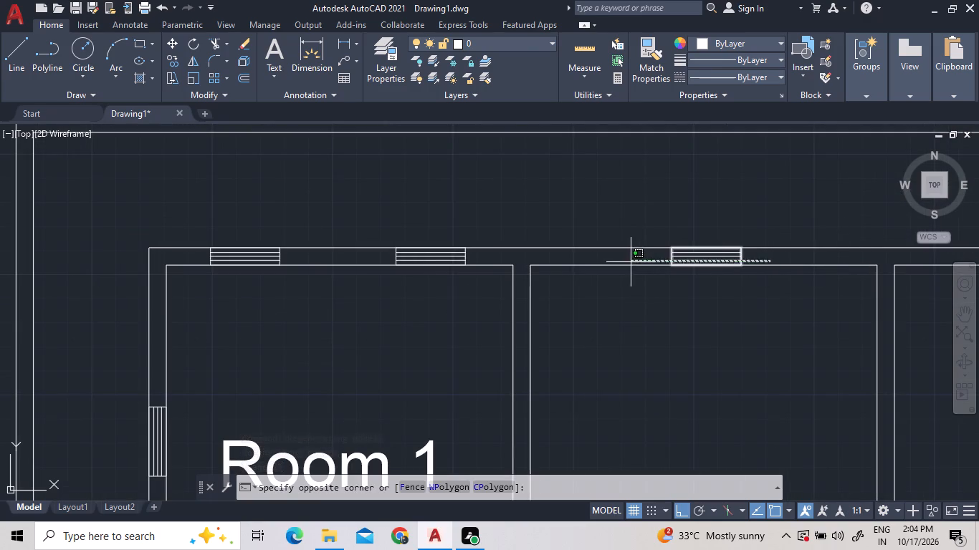
{"action": "left_click", "coordinate": [620, 250]}
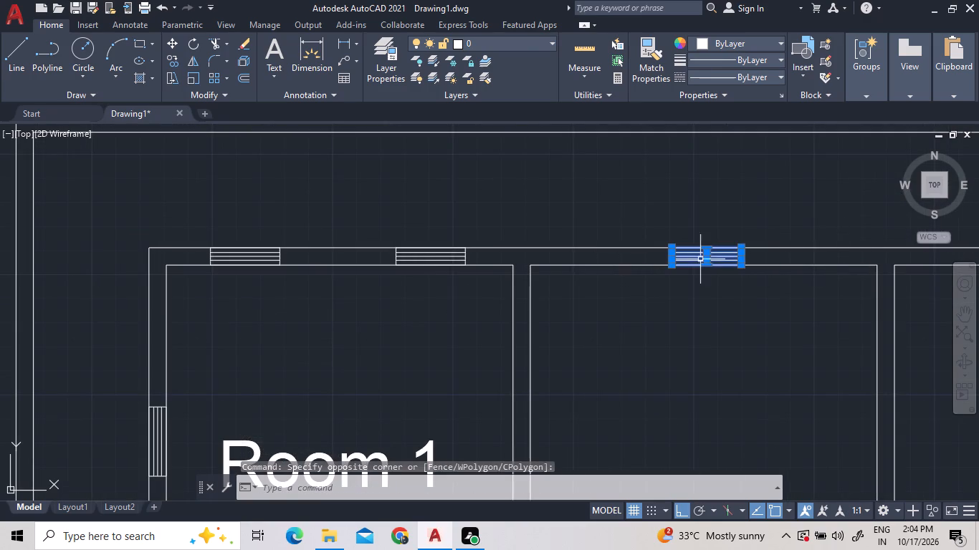
{"action": "right_click", "coordinate": [662, 251]}
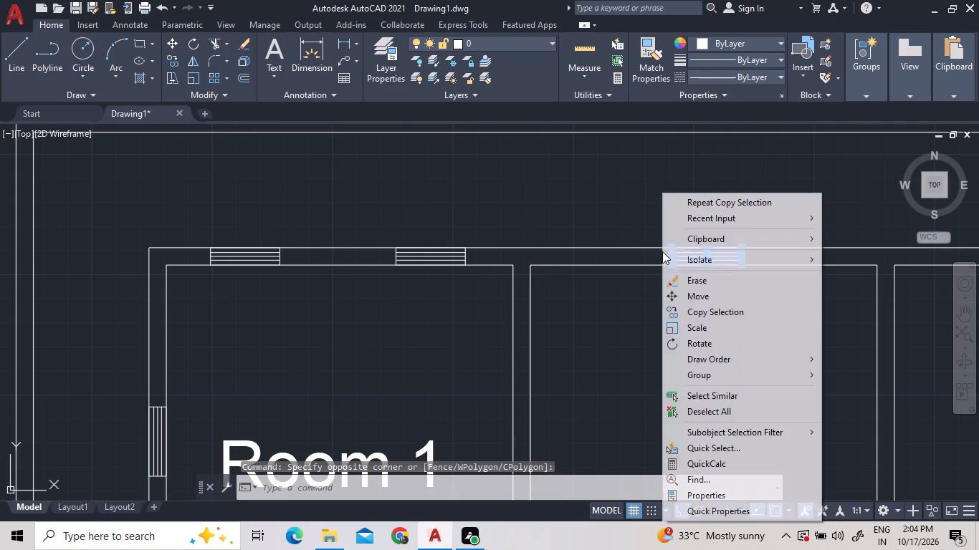
{"action": "left_click", "coordinate": [731, 299]}
{"action": "scroll", "coordinate": [624, 234], "scroll_direction": "up", "scroll_amount": 2}
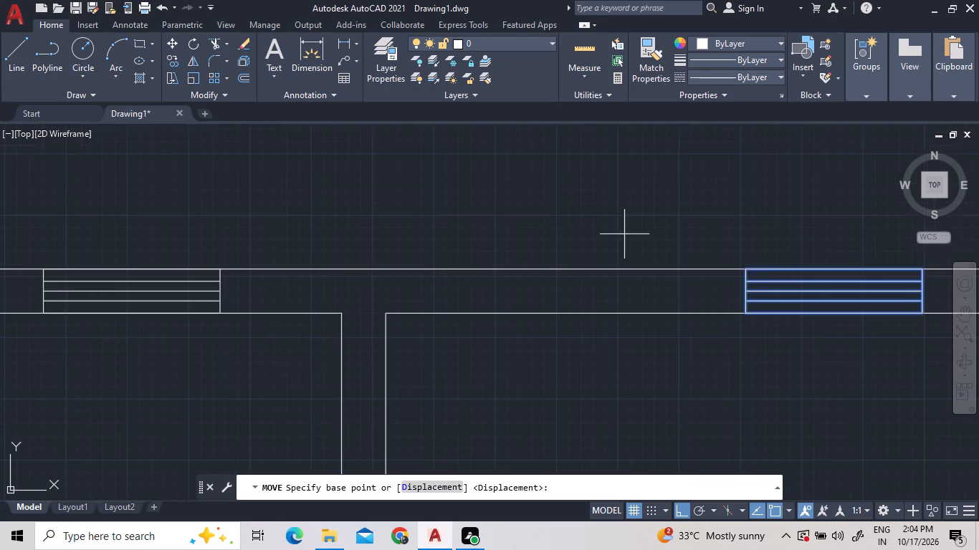
{"action": "scroll", "coordinate": [892, 320], "scroll_direction": "up", "scroll_amount": 3}
{"action": "scroll", "coordinate": [791, 319], "scroll_direction": "down", "scroll_amount": 1}
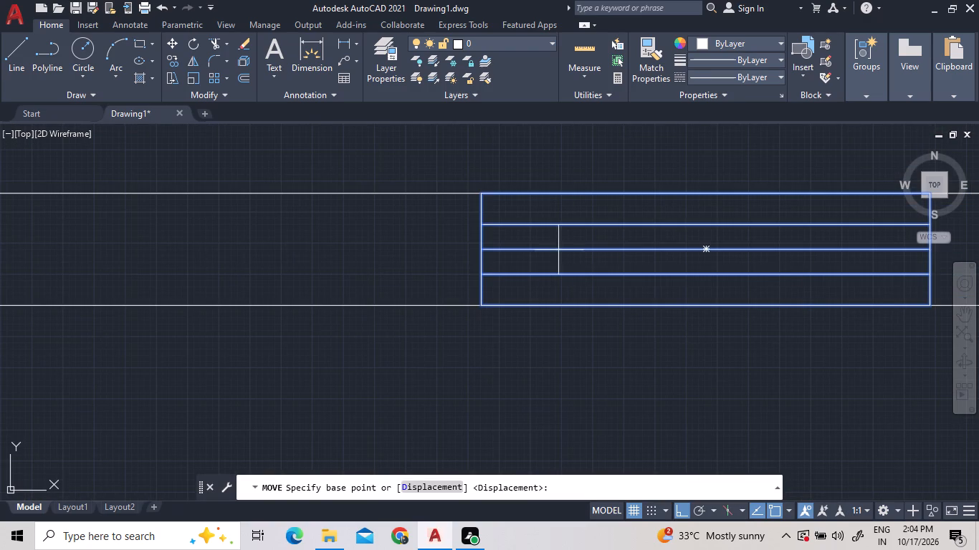
{"action": "double_click", "coordinate": [479, 247]}
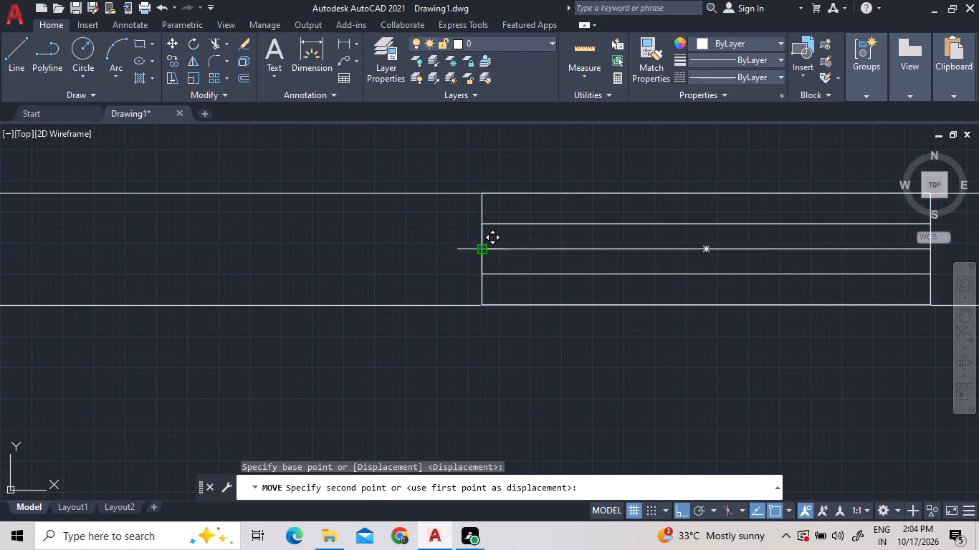
{"action": "scroll", "coordinate": [914, 265], "scroll_direction": "down", "scroll_amount": 1}
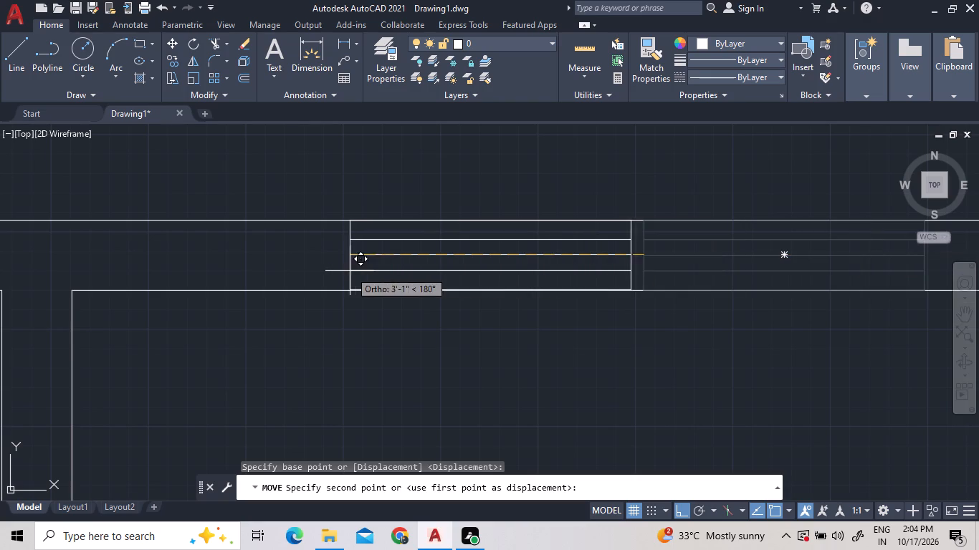
{"action": "scroll", "coordinate": [381, 270], "scroll_direction": "down", "scroll_amount": 3}
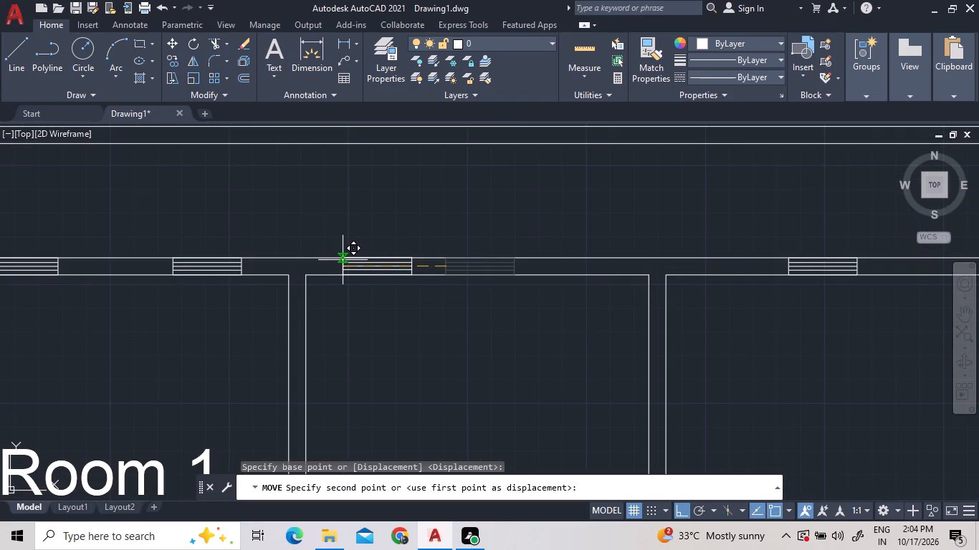
{"action": "left_click", "coordinate": [343, 260]}
Move the second room's shifted window by its southeast corner, straight south onto the wall's room-side face so it sits flush.
{"action": "scroll", "coordinate": [397, 275], "scroll_direction": "up", "scroll_amount": 3}
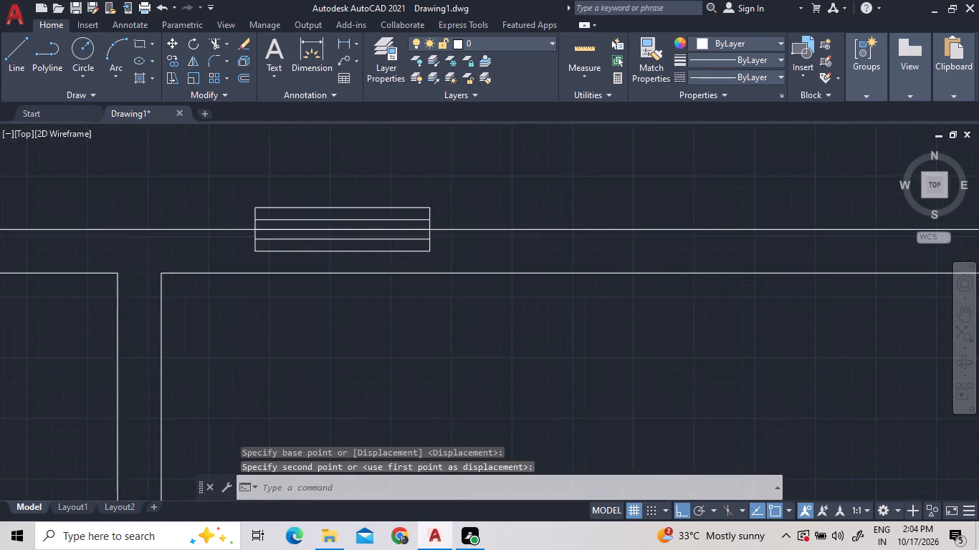
{"action": "left_click", "coordinate": [441, 232]}
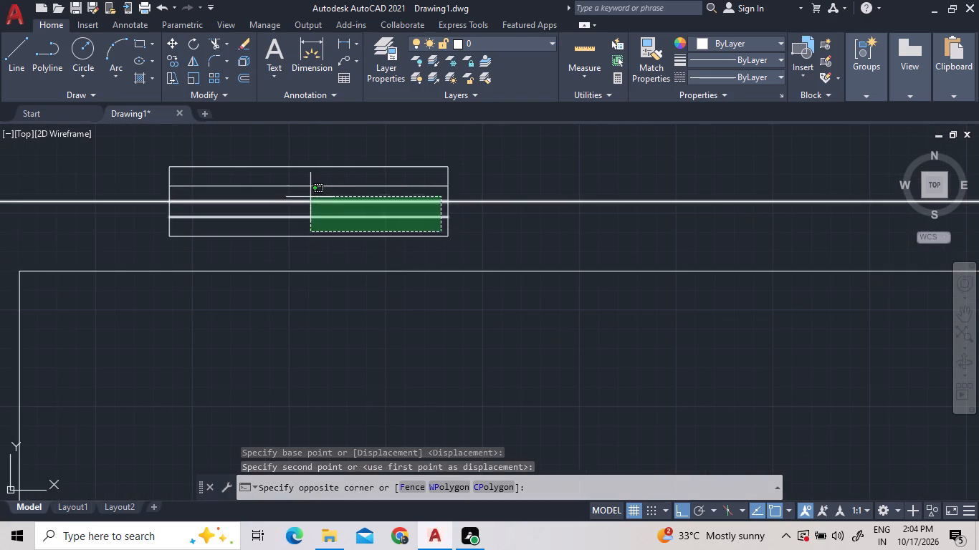
{"action": "left_click", "coordinate": [312, 209]}
{"action": "double_click", "coordinate": [391, 261]}
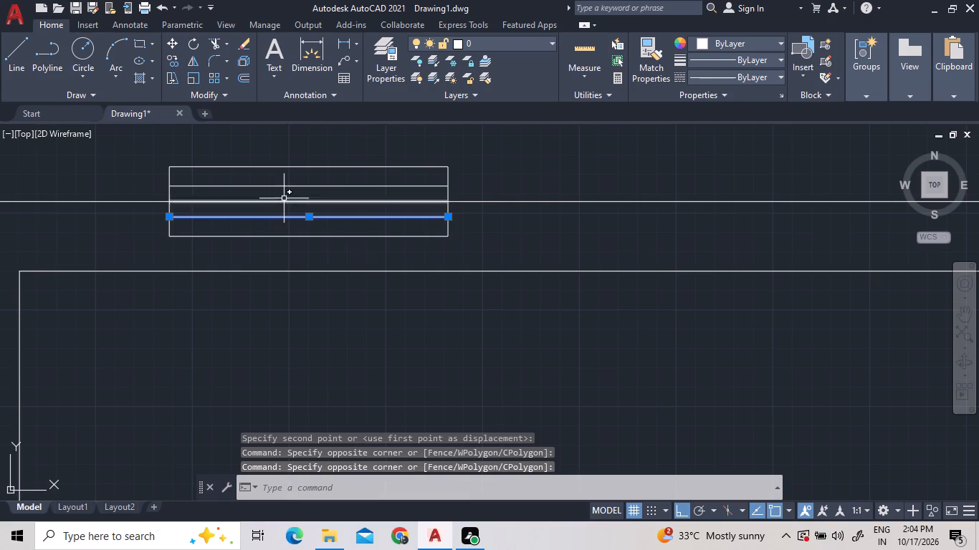
{"action": "triple_click", "coordinate": [289, 202]}
{"action": "left_click", "coordinate": [289, 202]}
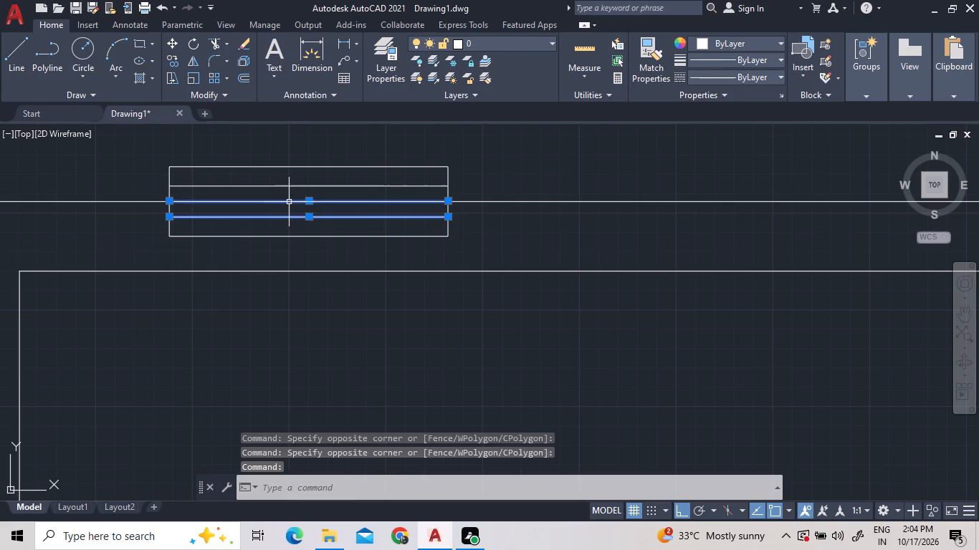
{"action": "double_click", "coordinate": [299, 190]}
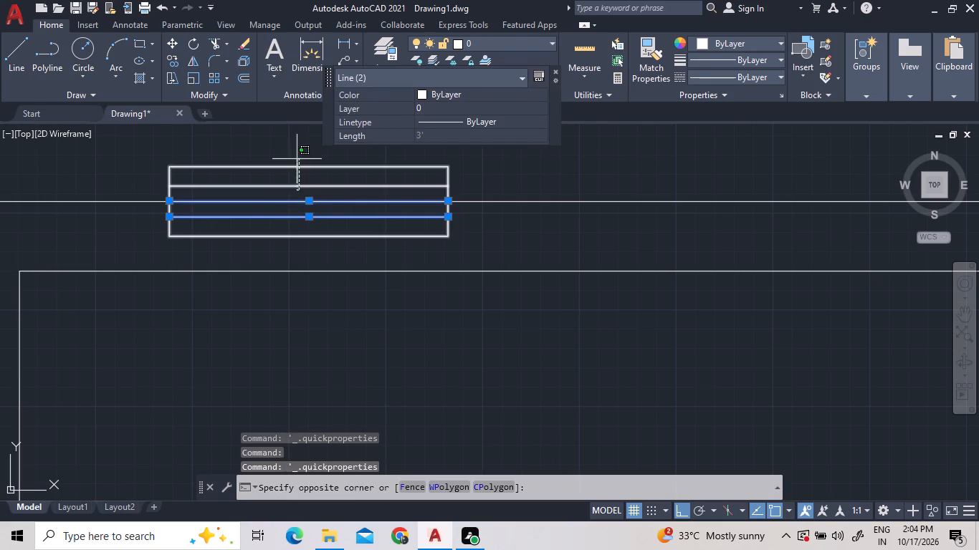
{"action": "left_click", "coordinate": [260, 137]}
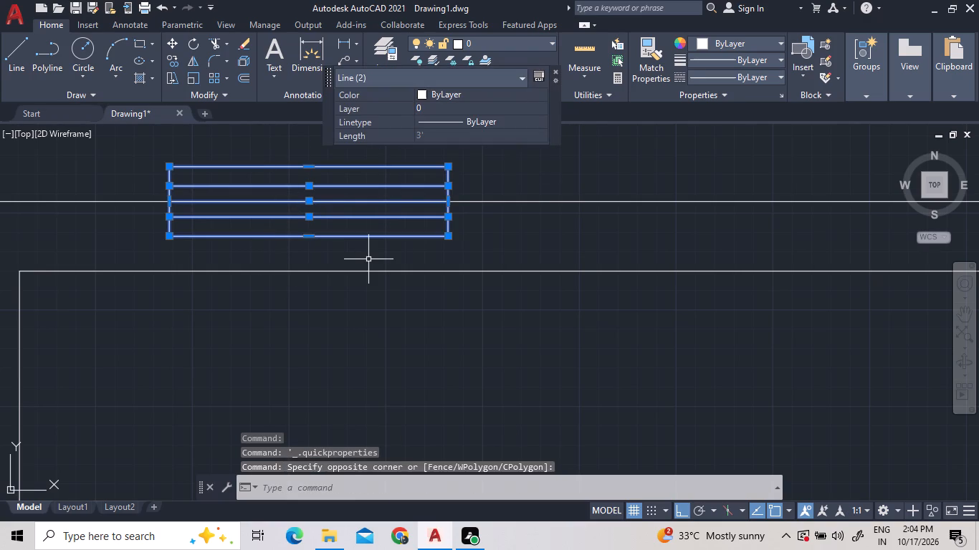
{"action": "right_click", "coordinate": [370, 259]}
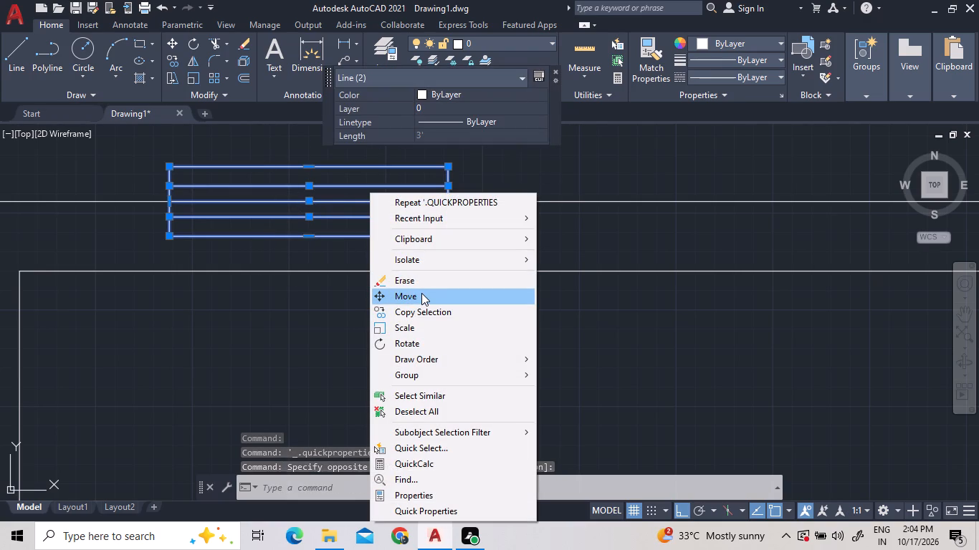
{"action": "left_click", "coordinate": [421, 293]}
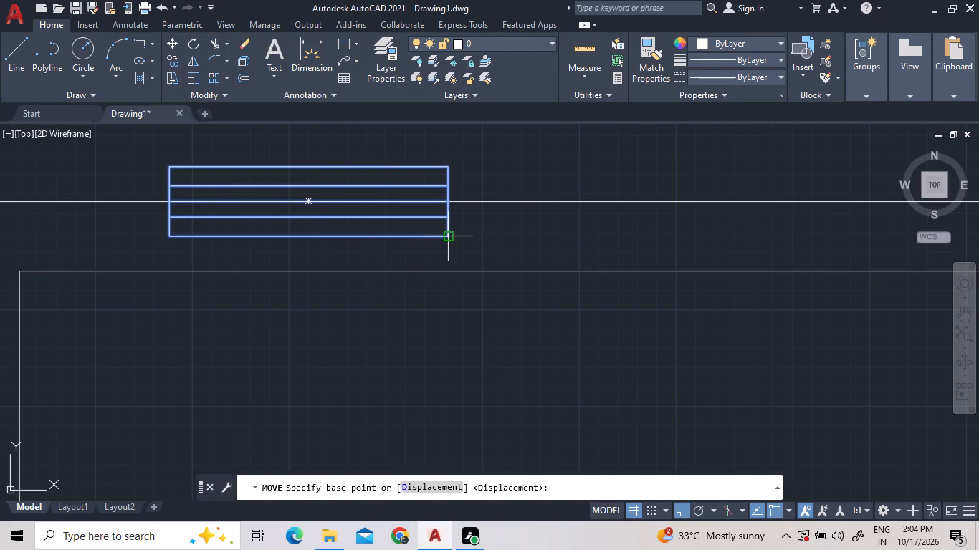
{"action": "double_click", "coordinate": [449, 235]}
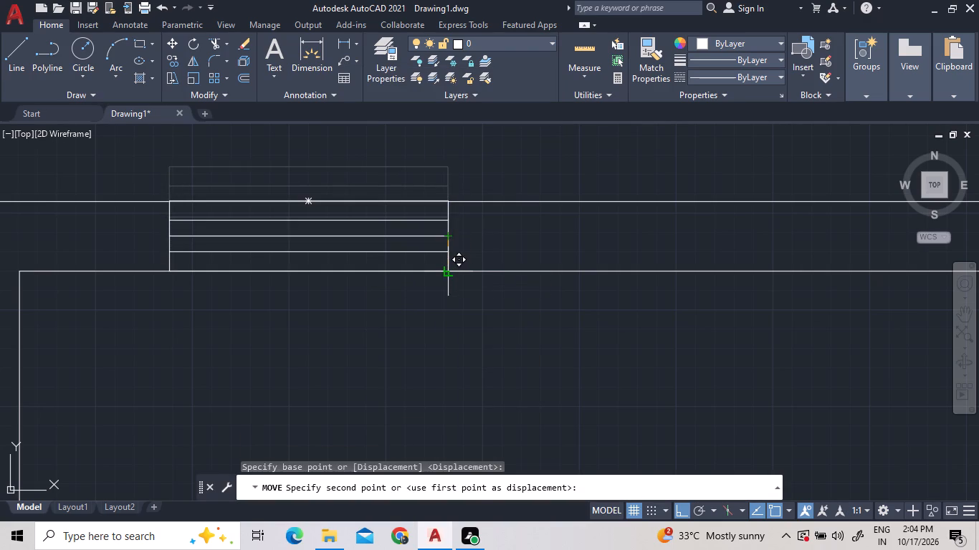
{"action": "scroll", "coordinate": [446, 276], "scroll_direction": "up", "scroll_amount": 3}
{"action": "left_click", "coordinate": [450, 255]}
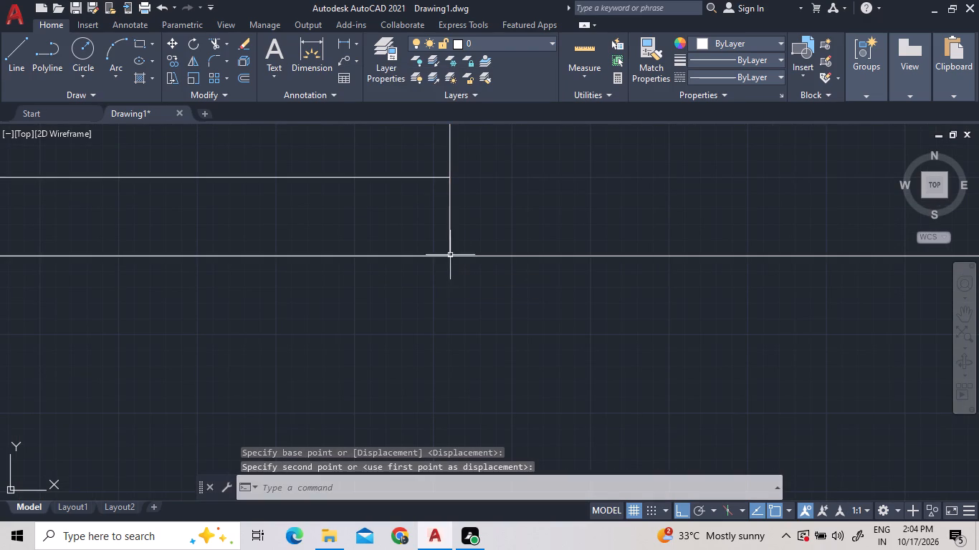
Copy the second room's aligned window by its southeast corner about 9'-3" straight east along the wall, toward the room's northeast corner.
{"action": "scroll", "coordinate": [465, 297], "scroll_direction": "down", "scroll_amount": 6}
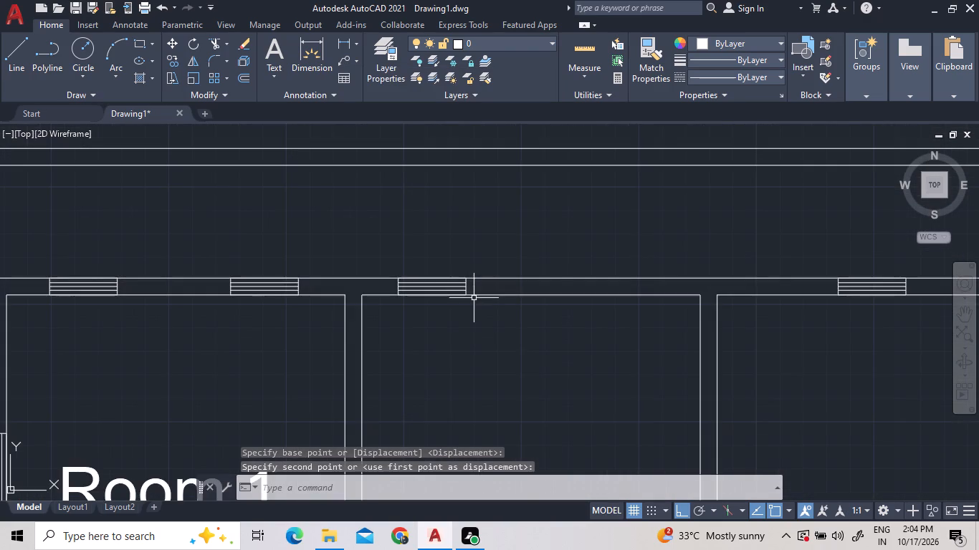
{"action": "scroll", "coordinate": [475, 293], "scroll_direction": "up", "scroll_amount": 3}
{"action": "left_click", "coordinate": [465, 286]}
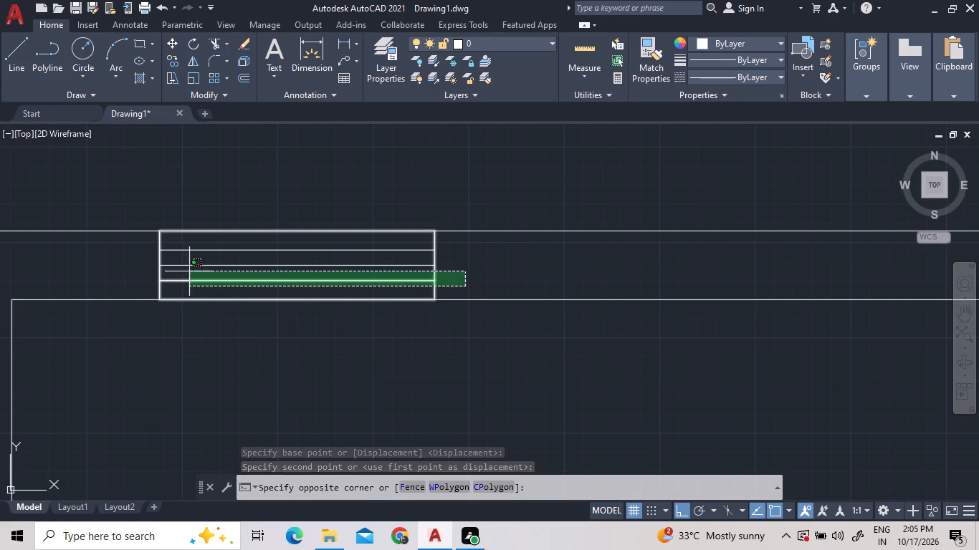
{"action": "double_click", "coordinate": [186, 240]}
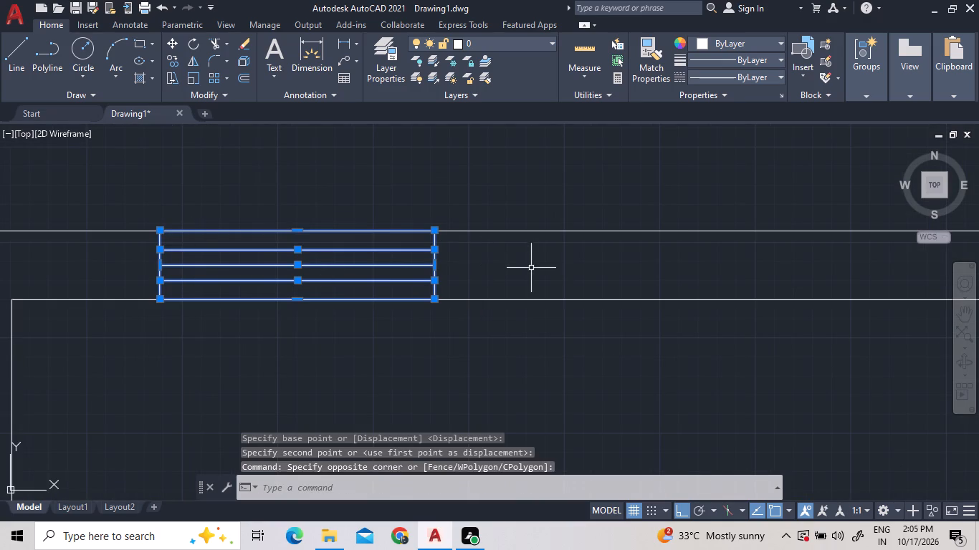
{"action": "right_click", "coordinate": [529, 261]}
{"action": "left_click", "coordinate": [574, 312]}
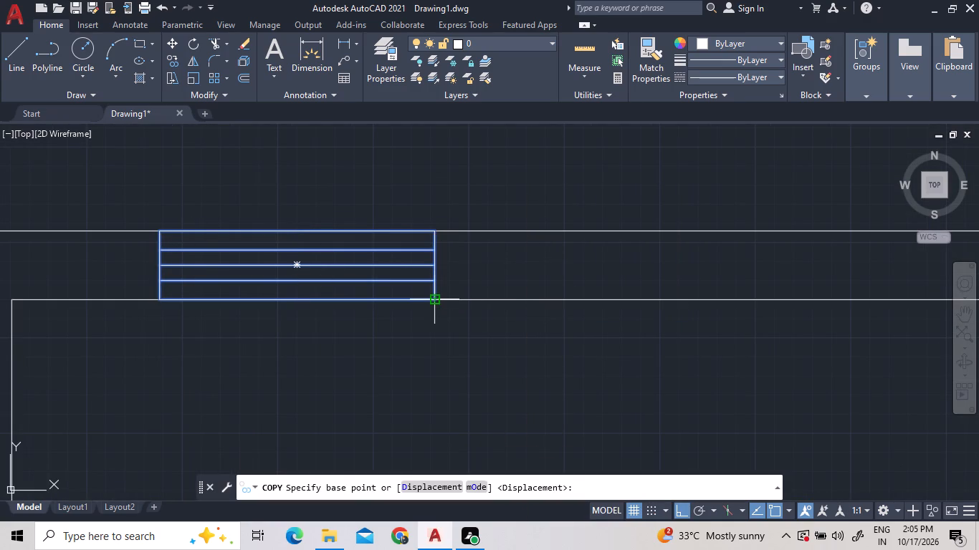
{"action": "triple_click", "coordinate": [436, 298]}
{"action": "left_click", "coordinate": [436, 298]}
{"action": "scroll", "coordinate": [834, 334], "scroll_direction": "down", "scroll_amount": 3}
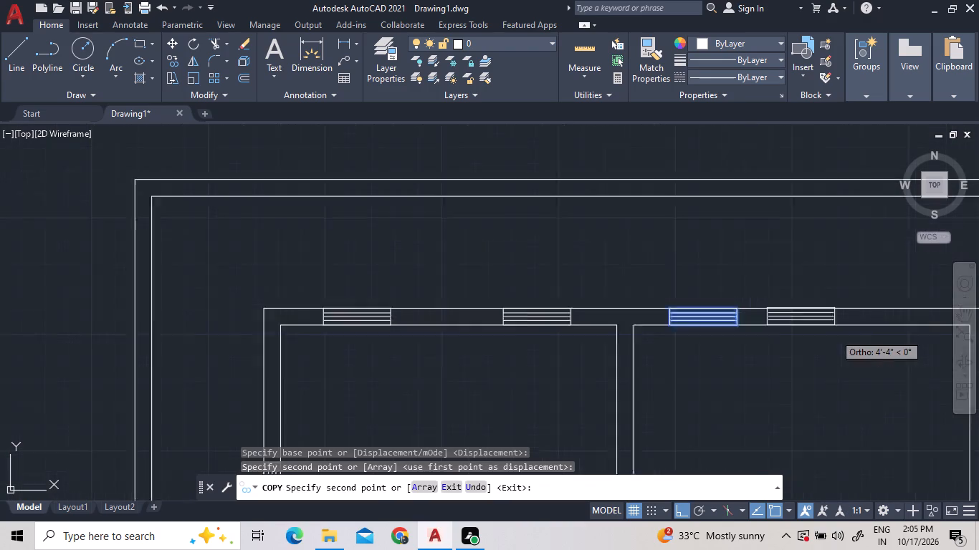
{"action": "scroll", "coordinate": [834, 334], "scroll_direction": "down", "scroll_amount": 2}
{"action": "scroll", "coordinate": [922, 329], "scroll_direction": "up", "scroll_amount": 3}
{"action": "scroll", "coordinate": [830, 344], "scroll_direction": "up", "scroll_amount": 3}
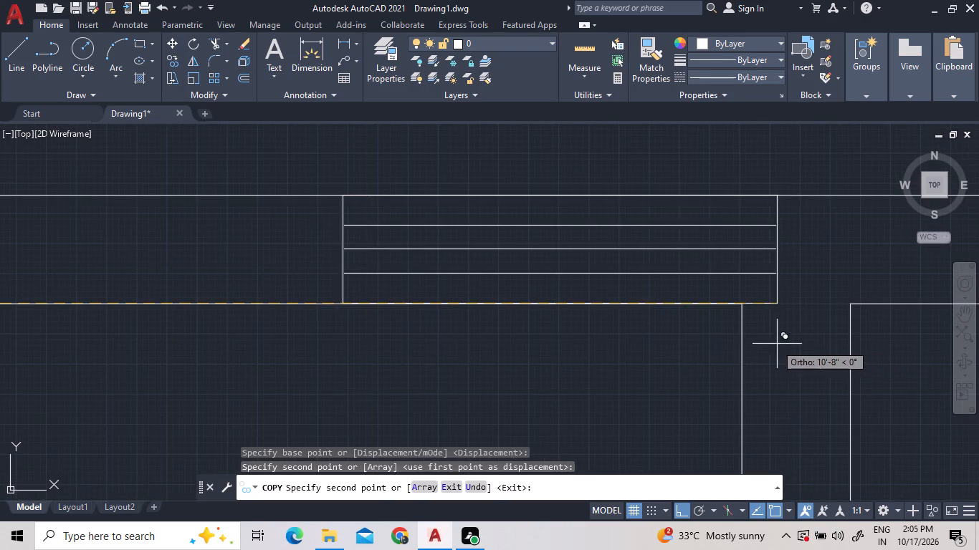
{"action": "left_click", "coordinate": [590, 365]}
Place further copies of the window straight east in the north wall: east of the third room's window and west of the fourth room's.
{"action": "scroll", "coordinate": [577, 384], "scroll_direction": "down", "scroll_amount": 3}
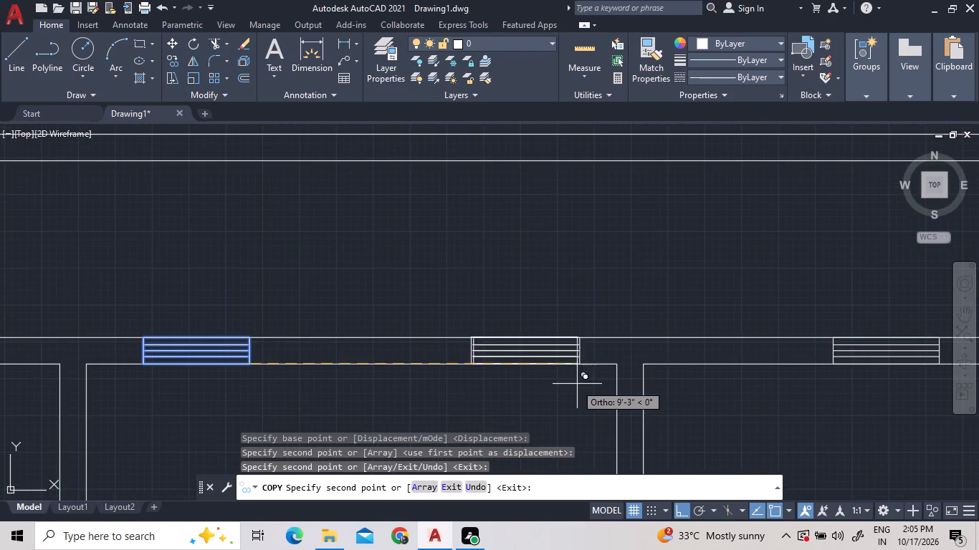
{"action": "scroll", "coordinate": [556, 382], "scroll_direction": "down", "scroll_amount": 3}
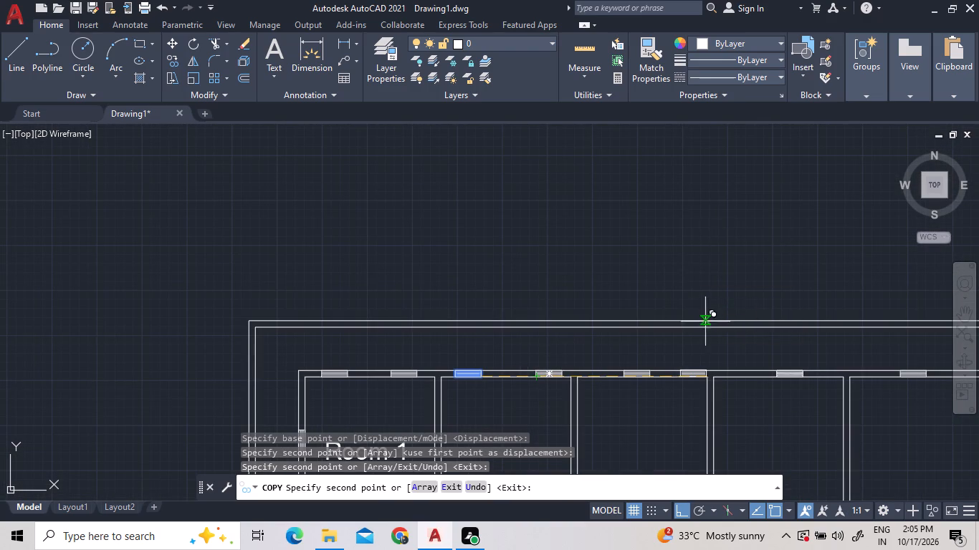
{"action": "scroll", "coordinate": [703, 325], "scroll_direction": "up", "scroll_amount": 3}
{"action": "scroll", "coordinate": [702, 325], "scroll_direction": "down", "scroll_amount": 4}
{"action": "scroll", "coordinate": [694, 402], "scroll_direction": "up", "scroll_amount": 3}
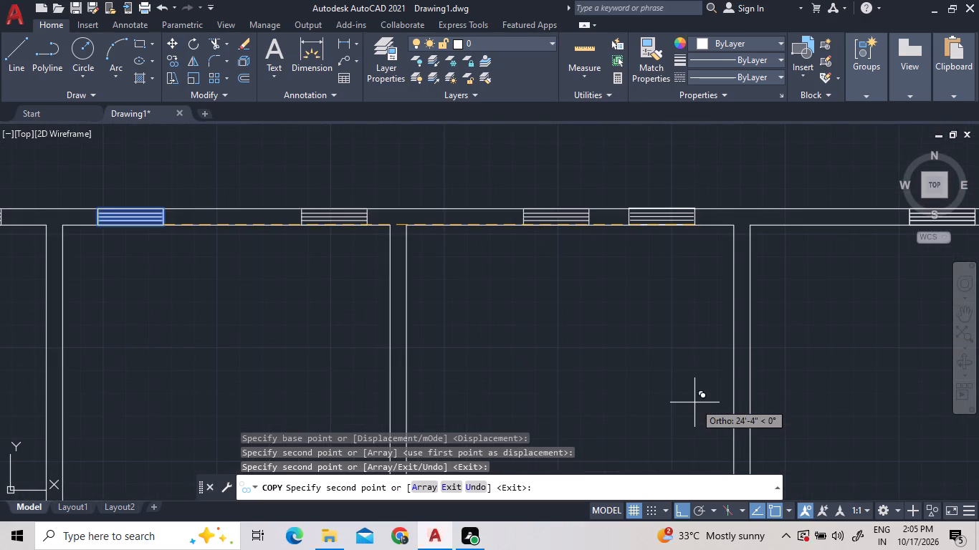
{"action": "left_click", "coordinate": [697, 405]}
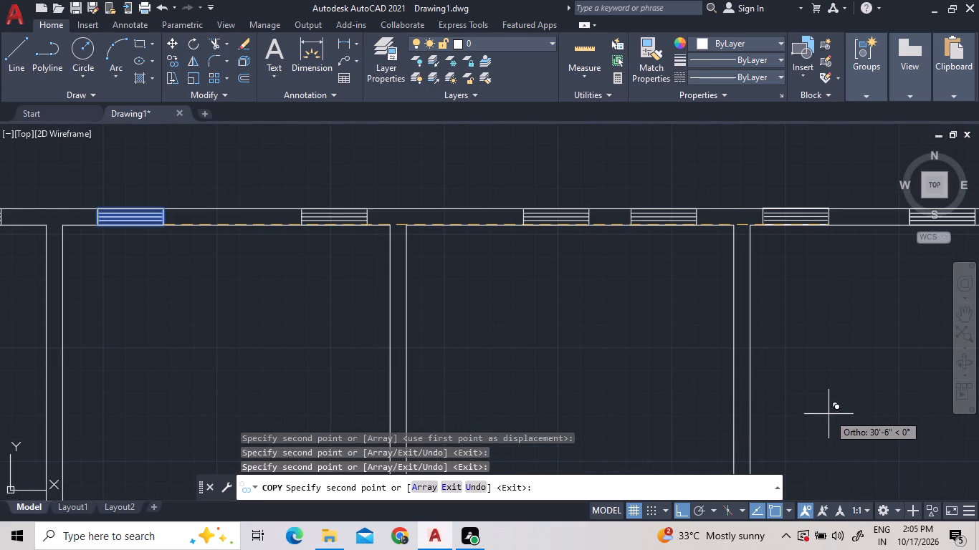
{"action": "double_click", "coordinate": [846, 423]}
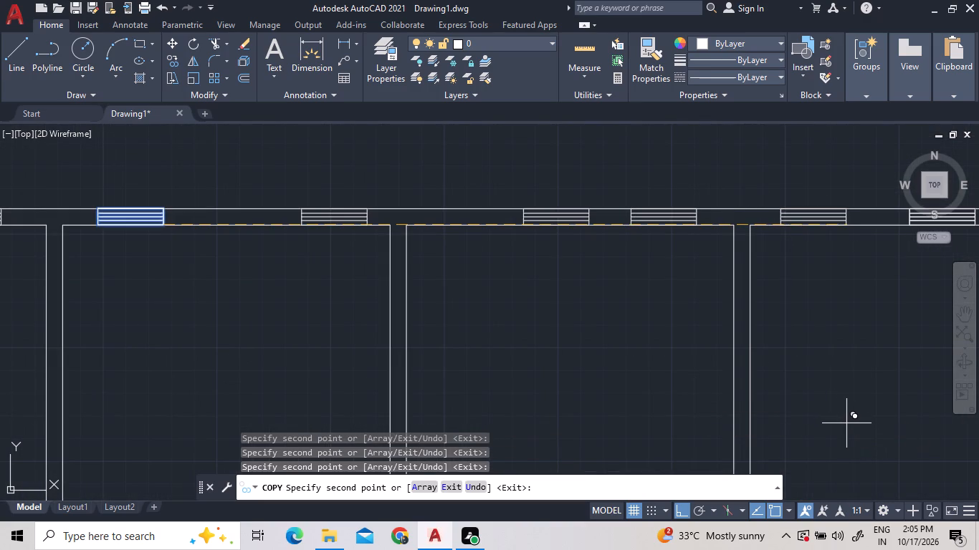
Place further window copies along the same north wall, just west of the existing windows in the sixth and seventh rooms.
{"action": "scroll", "coordinate": [588, 352], "scroll_direction": "down", "scroll_amount": 3}
{"action": "scroll", "coordinate": [864, 393], "scroll_direction": "up", "scroll_amount": 3}
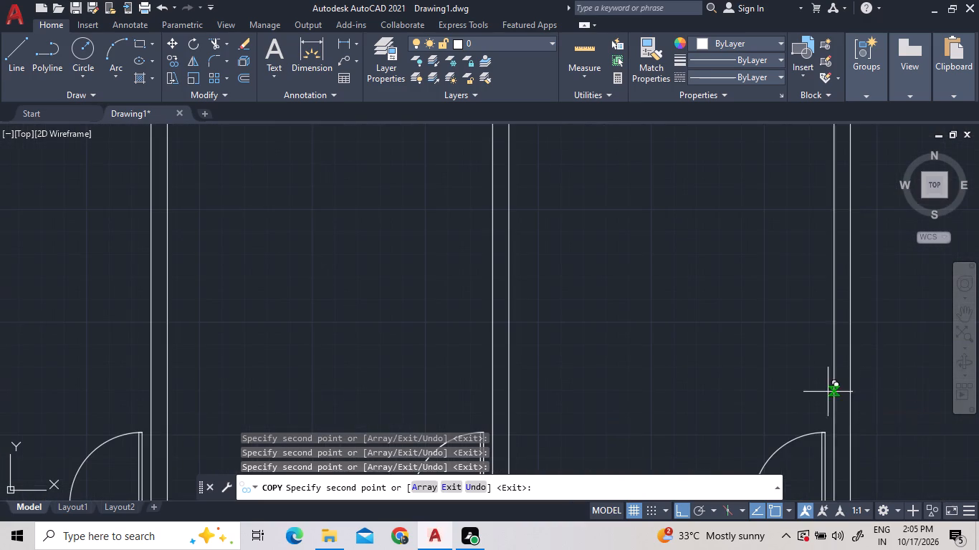
{"action": "scroll", "coordinate": [828, 392], "scroll_direction": "down", "scroll_amount": 2}
{"action": "scroll", "coordinate": [826, 390], "scroll_direction": "up", "scroll_amount": 2}
{"action": "scroll", "coordinate": [826, 390], "scroll_direction": "down", "scroll_amount": 2}
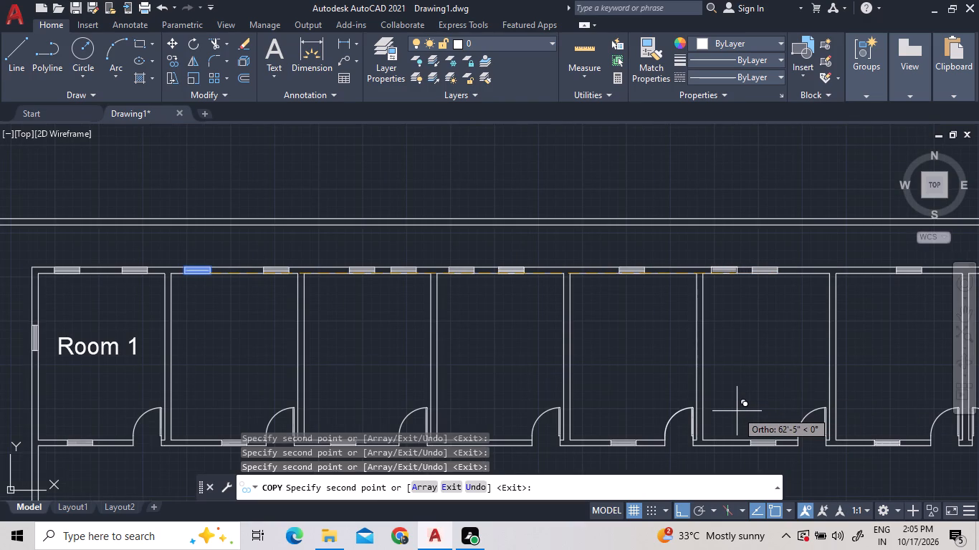
{"action": "left_click", "coordinate": [742, 416]}
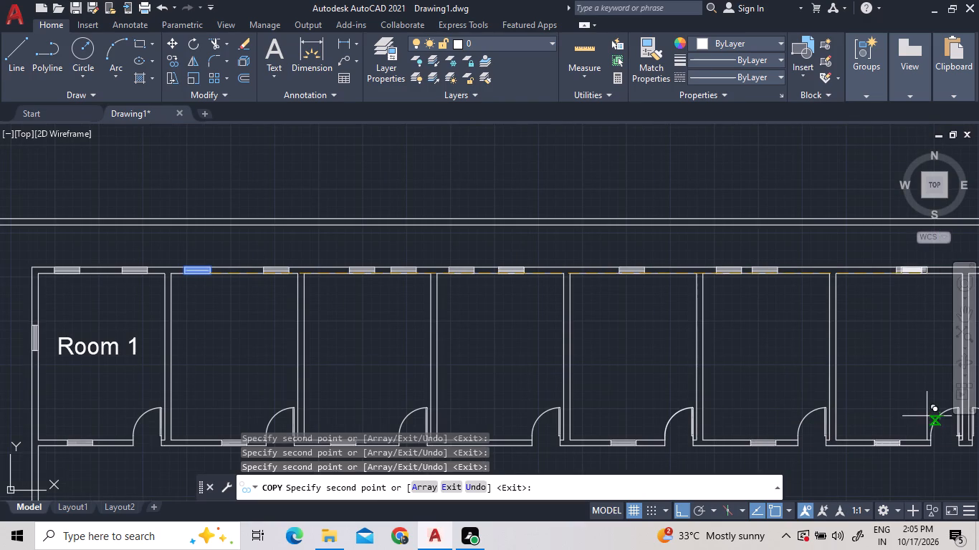
{"action": "triple_click", "coordinate": [871, 431]}
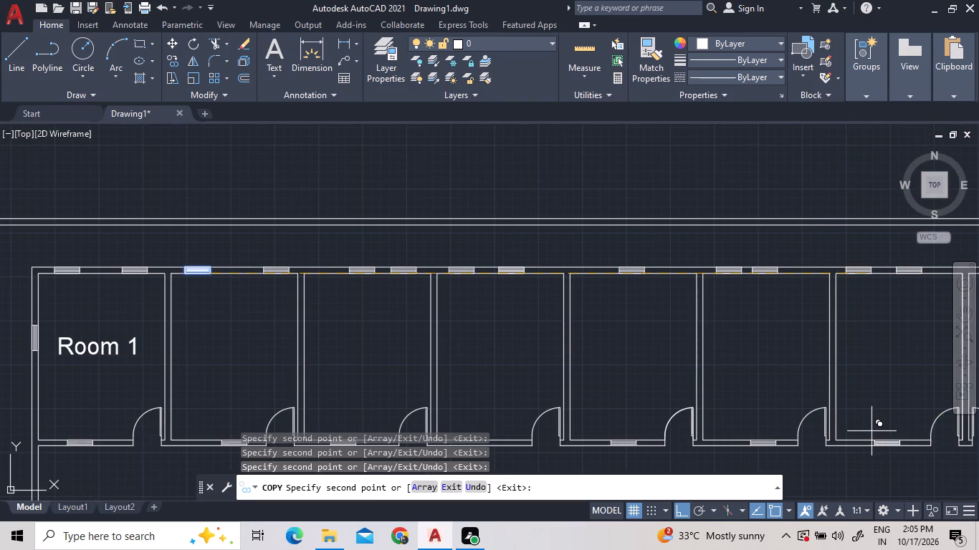
{"action": "left_click", "coordinate": [871, 431]}
Place one more window copy about 93'-11" straight east in the eighth room's north wall, west of its existing window, and finish copying.
{"action": "scroll", "coordinate": [835, 444], "scroll_direction": "down", "scroll_amount": 3}
{"action": "scroll", "coordinate": [942, 433], "scroll_direction": "up", "scroll_amount": 4}
{"action": "scroll", "coordinate": [840, 432], "scroll_direction": "down", "scroll_amount": 3}
{"action": "scroll", "coordinate": [828, 382], "scroll_direction": "up", "scroll_amount": 4}
{"action": "scroll", "coordinate": [822, 388], "scroll_direction": "down", "scroll_amount": 4}
{"action": "scroll", "coordinate": [785, 379], "scroll_direction": "up", "scroll_amount": 1}
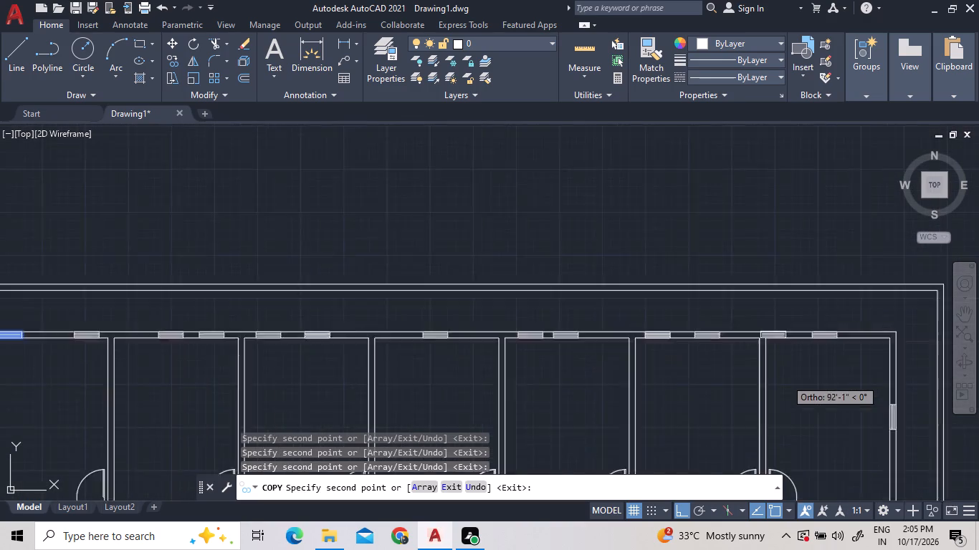
{"action": "scroll", "coordinate": [785, 379], "scroll_direction": "up", "scroll_amount": 3}
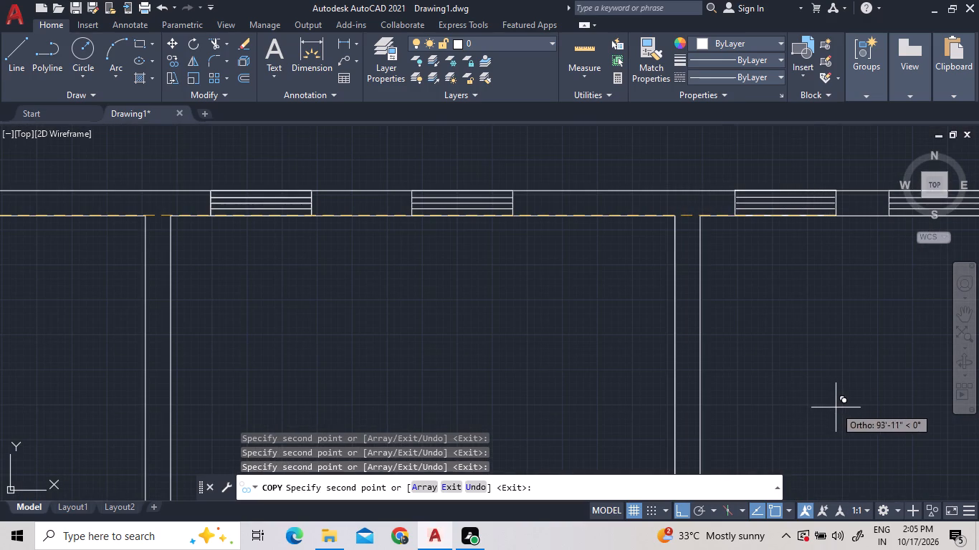
{"action": "left_click", "coordinate": [836, 407]}
{"action": "scroll", "coordinate": [827, 435], "scroll_direction": "down", "scroll_amount": 3}
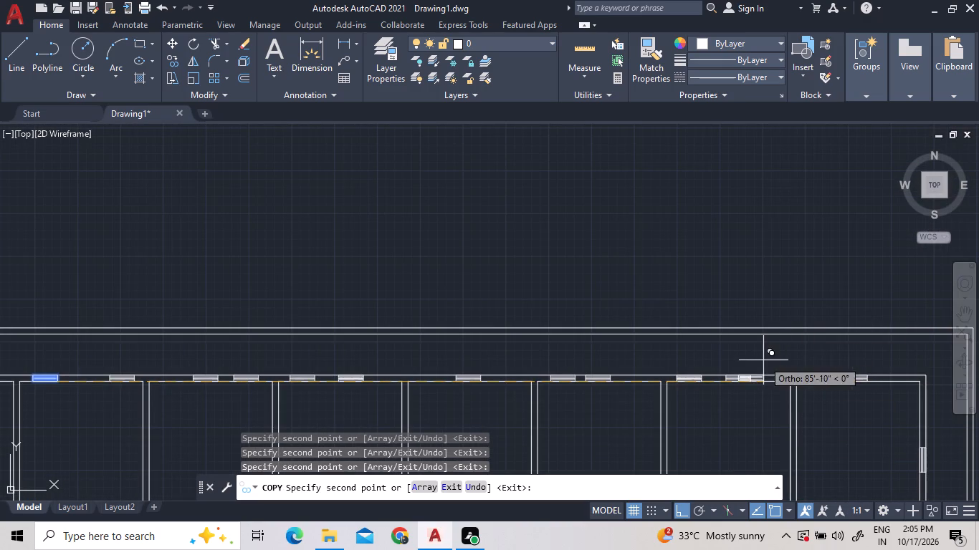
{"action": "key", "text": "Escape"}
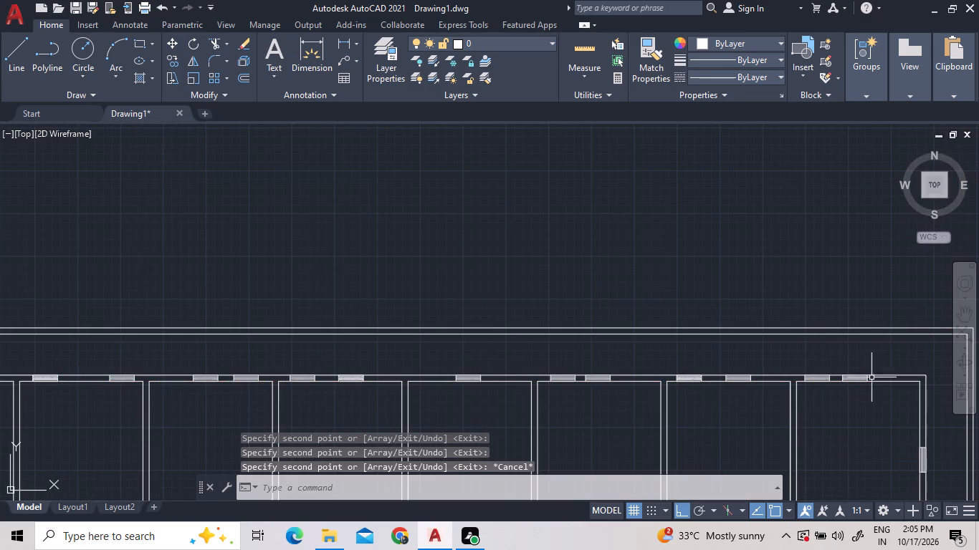
Move the eighth room's eastern north-wall window by its southeast corner about 5' straight east, toward the room's northeast corner.
{"action": "scroll", "coordinate": [888, 357], "scroll_direction": "up", "scroll_amount": 2}
{"action": "scroll", "coordinate": [828, 412], "scroll_direction": "up", "scroll_amount": 3}
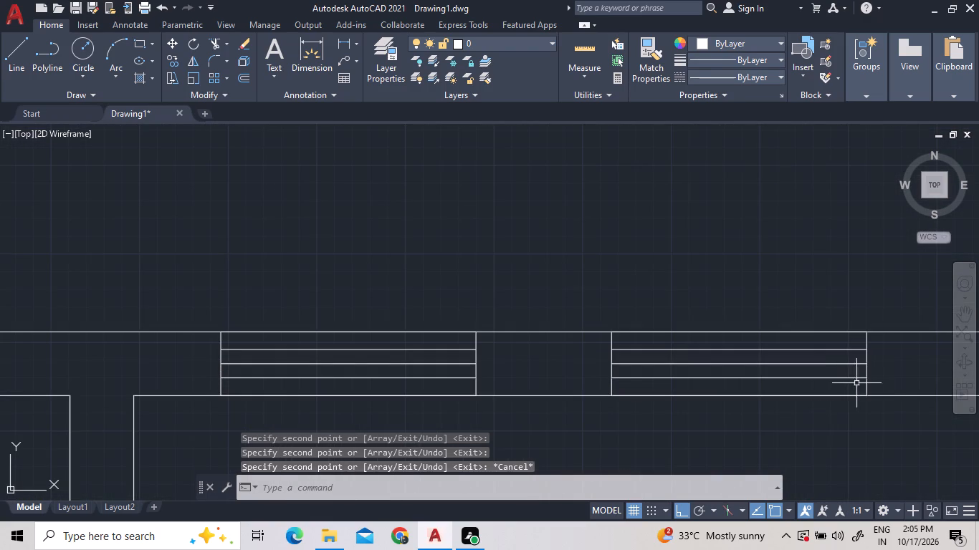
{"action": "double_click", "coordinate": [916, 380]}
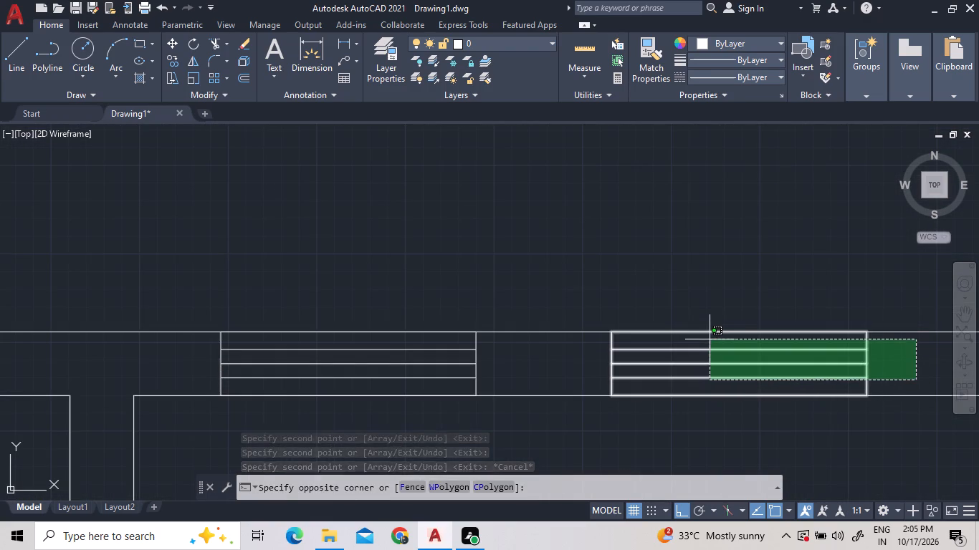
{"action": "left_click", "coordinate": [710, 339]}
{"action": "right_click", "coordinate": [621, 224]}
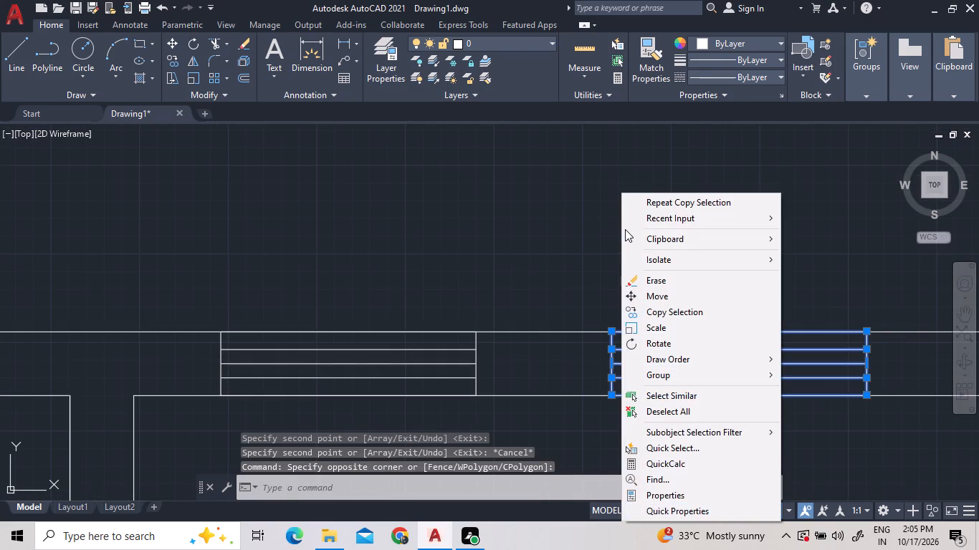
{"action": "left_click", "coordinate": [672, 295]}
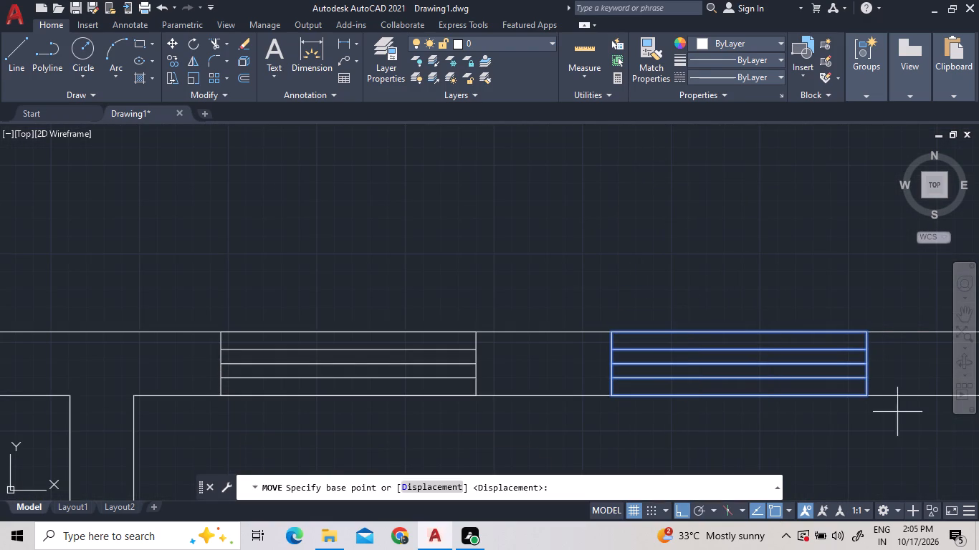
{"action": "double_click", "coordinate": [867, 395]}
{"action": "scroll", "coordinate": [867, 396], "scroll_direction": "down", "scroll_amount": 2}
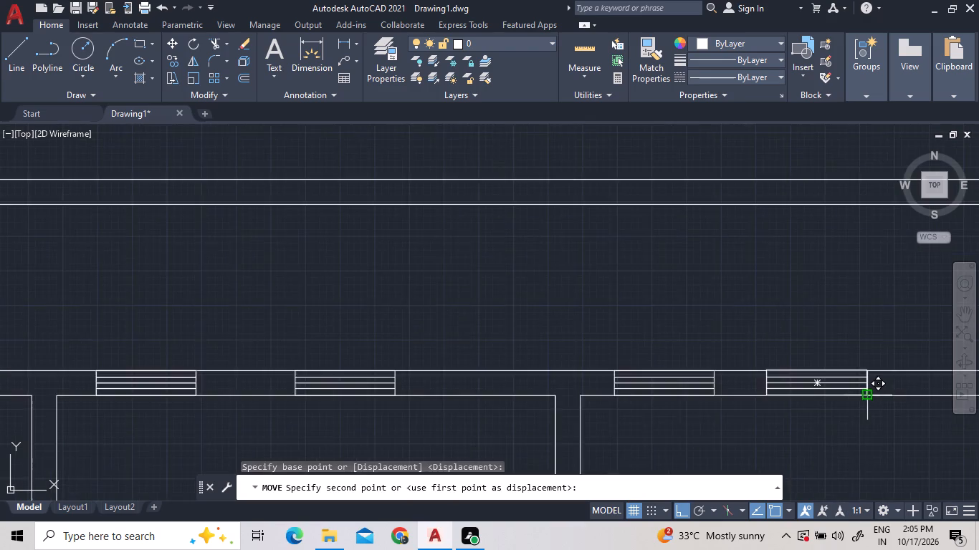
{"action": "scroll", "coordinate": [867, 396], "scroll_direction": "down", "scroll_amount": 3}
{"action": "scroll", "coordinate": [910, 399], "scroll_direction": "up", "scroll_amount": 3}
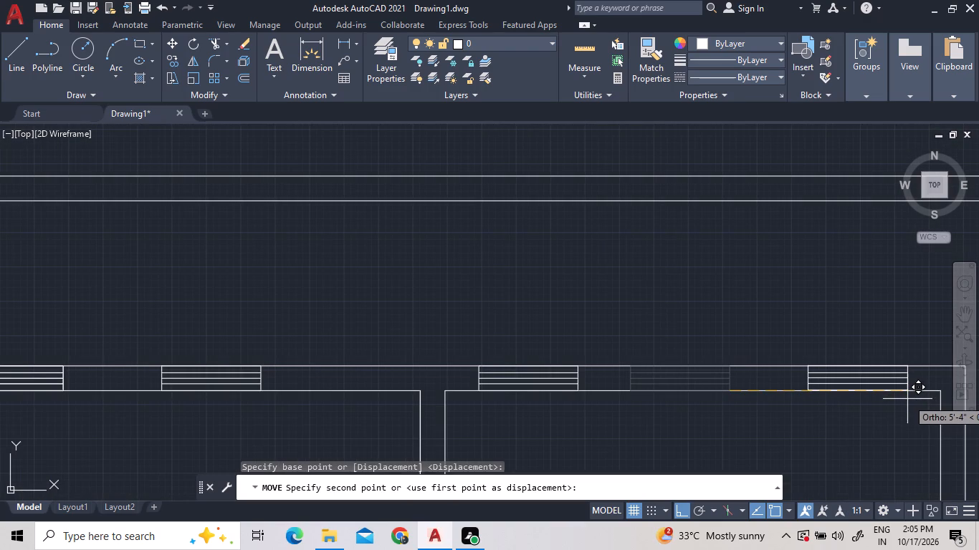
{"action": "left_click", "coordinate": [901, 400]}
{"action": "scroll", "coordinate": [632, 448], "scroll_direction": "down", "scroll_amount": 2}
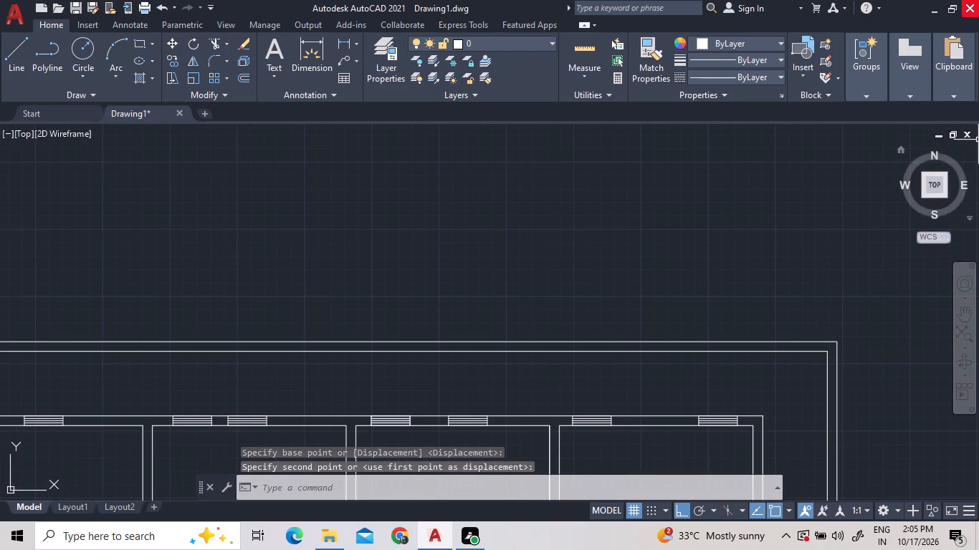
Move the sixth room's eastern north-wall window by its southeast corner about 2'-9" straight east along the wall.
{"action": "scroll", "coordinate": [488, 452], "scroll_direction": "up", "scroll_amount": 1}
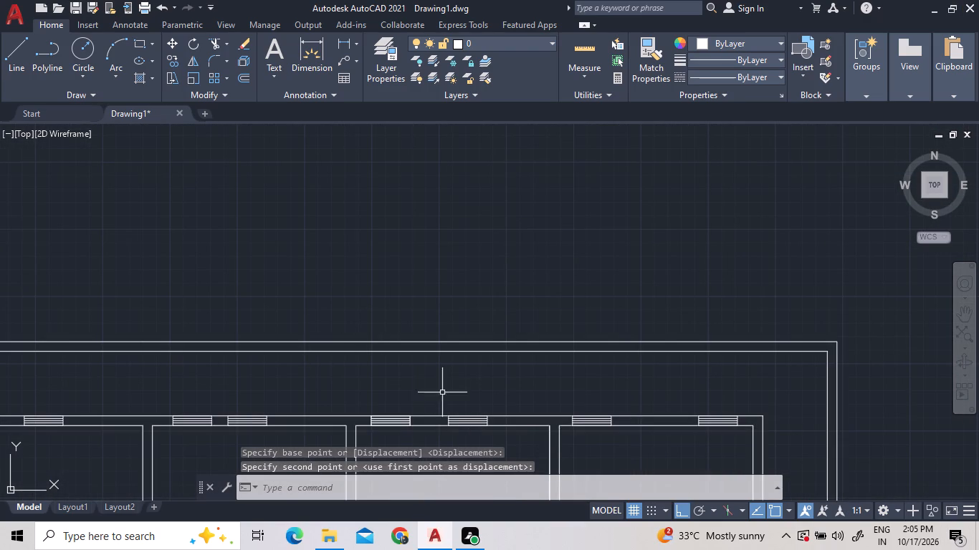
{"action": "scroll", "coordinate": [446, 433], "scroll_direction": "up", "scroll_amount": 4}
{"action": "scroll", "coordinate": [474, 414], "scroll_direction": "down", "scroll_amount": 2}
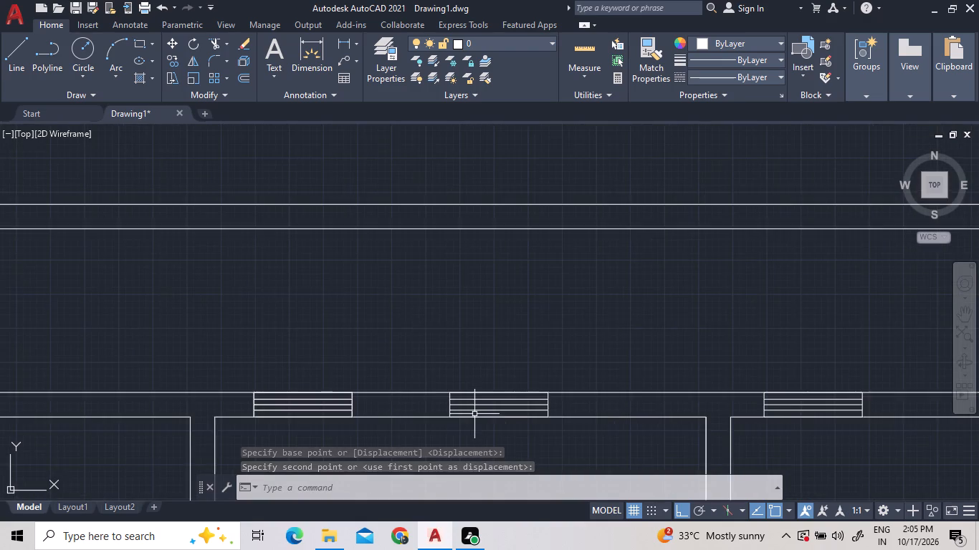
{"action": "scroll", "coordinate": [474, 414], "scroll_direction": "down", "scroll_amount": 4}
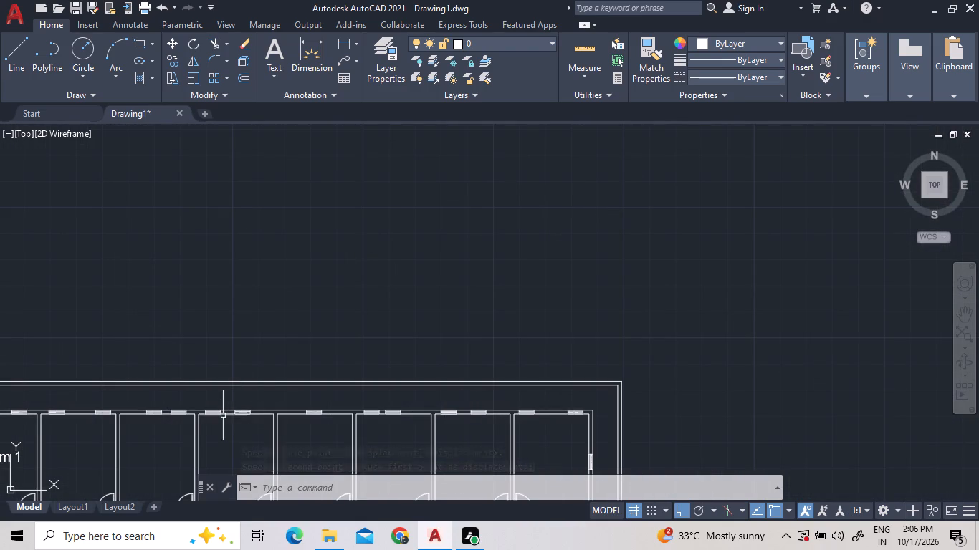
{"action": "scroll", "coordinate": [343, 408], "scroll_direction": "up", "scroll_amount": 2}
{"action": "scroll", "coordinate": [460, 425], "scroll_direction": "up", "scroll_amount": 2}
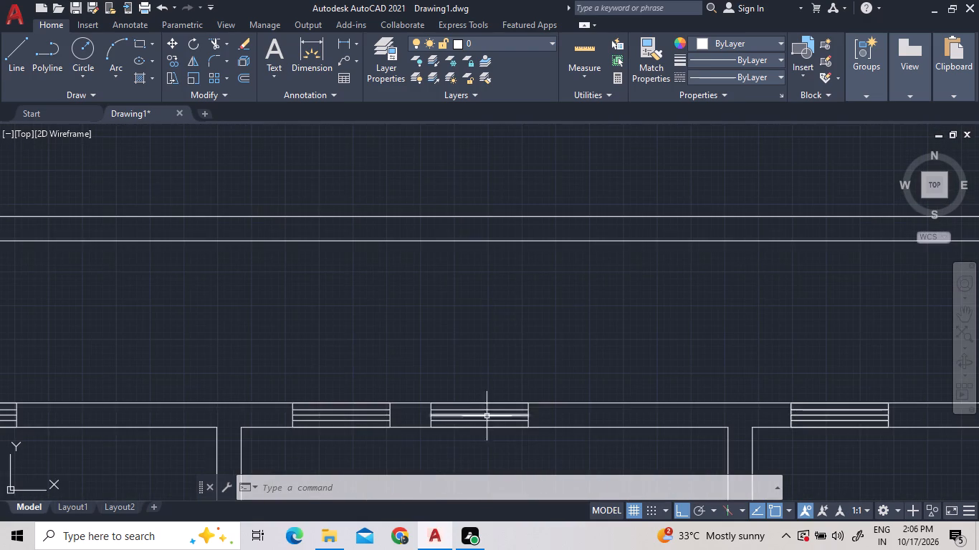
{"action": "scroll", "coordinate": [540, 430], "scroll_direction": "up", "scroll_amount": 2}
{"action": "left_click", "coordinate": [544, 415]}
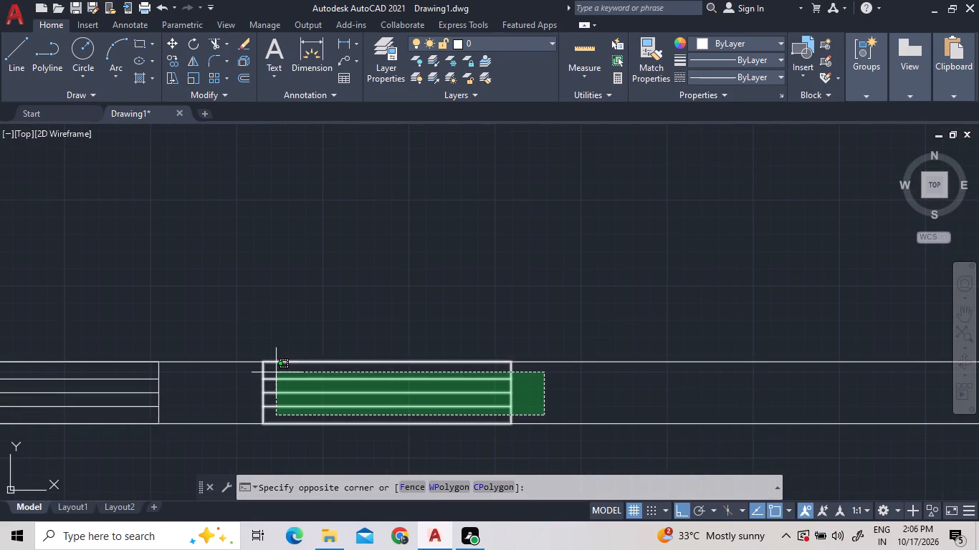
{"action": "left_click", "coordinate": [276, 372]}
{"action": "right_click", "coordinate": [276, 372]}
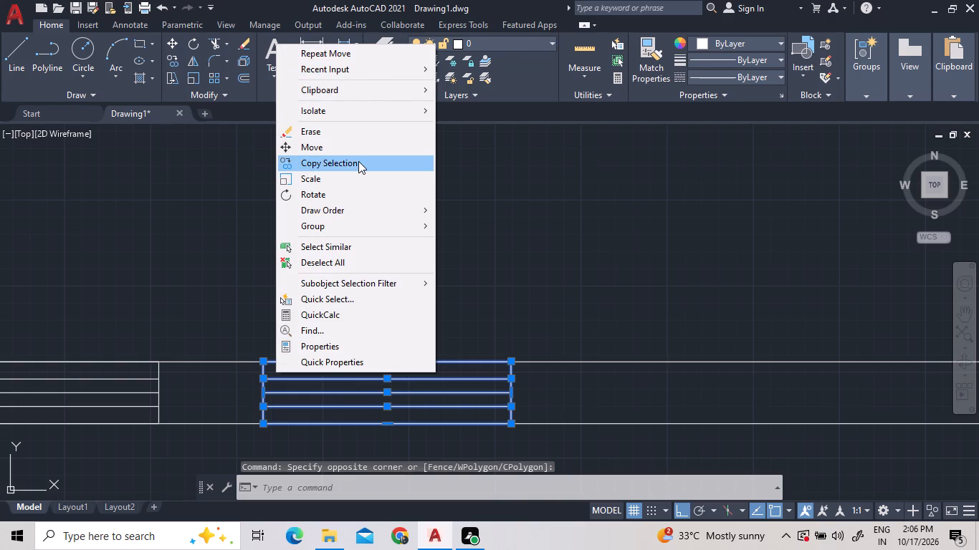
{"action": "left_click", "coordinate": [357, 155]}
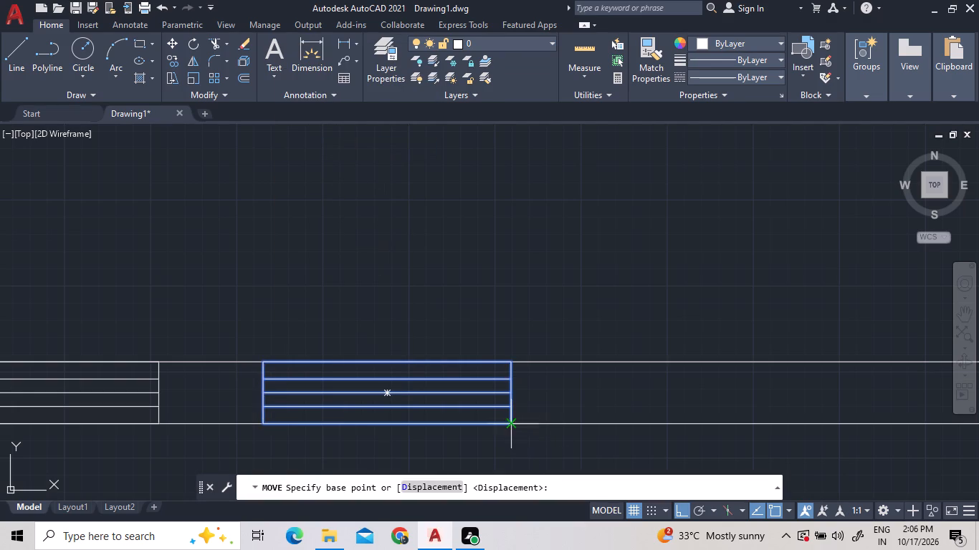
{"action": "left_click", "coordinate": [514, 426]}
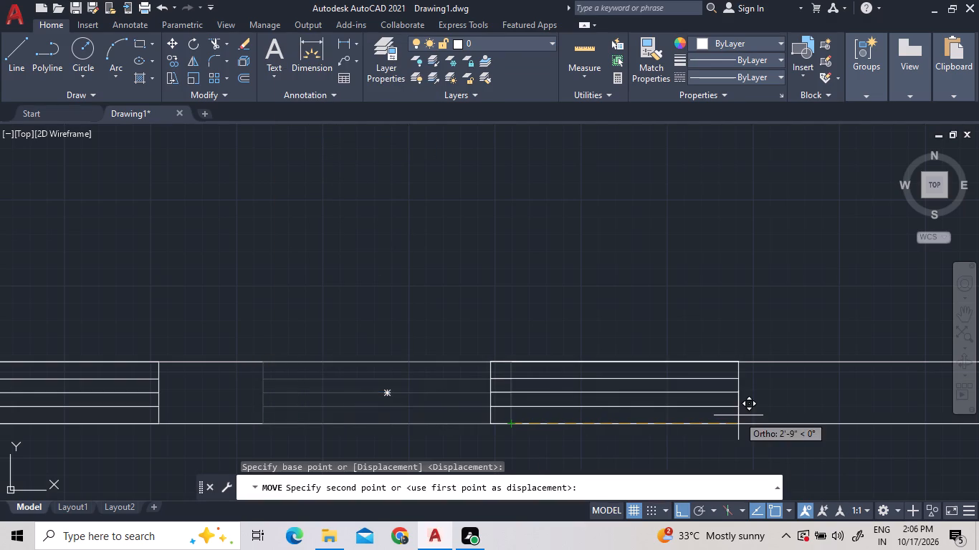
{"action": "double_click", "coordinate": [738, 415]}
{"action": "scroll", "coordinate": [478, 390], "scroll_direction": "down", "scroll_amount": 4}
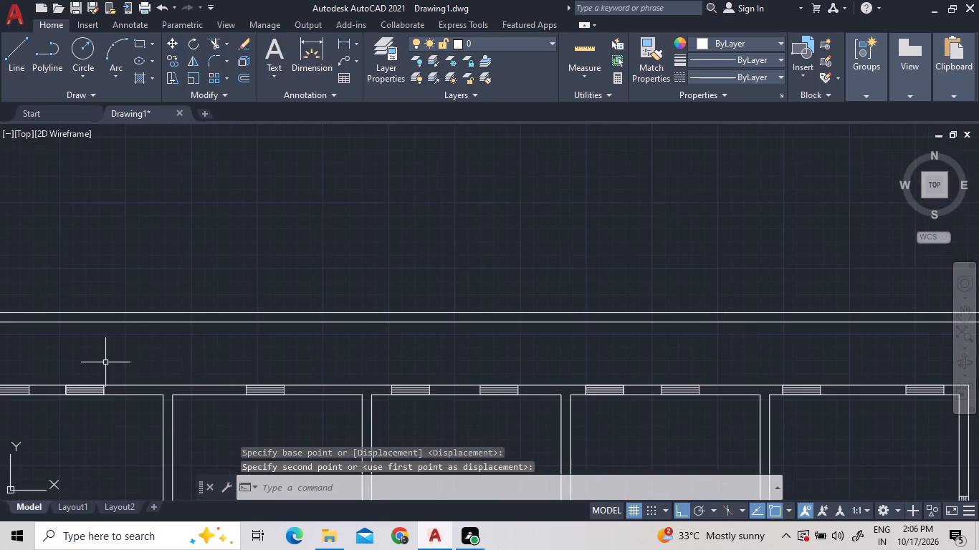
Move the fifth room's single north-wall window by its southwest corner straight west along the wall, toward the room's northwest corner.
{"action": "scroll", "coordinate": [107, 362], "scroll_direction": "down", "scroll_amount": 2}
{"action": "scroll", "coordinate": [144, 354], "scroll_direction": "up", "scroll_amount": 2}
{"action": "scroll", "coordinate": [186, 415], "scroll_direction": "up", "scroll_amount": 3}
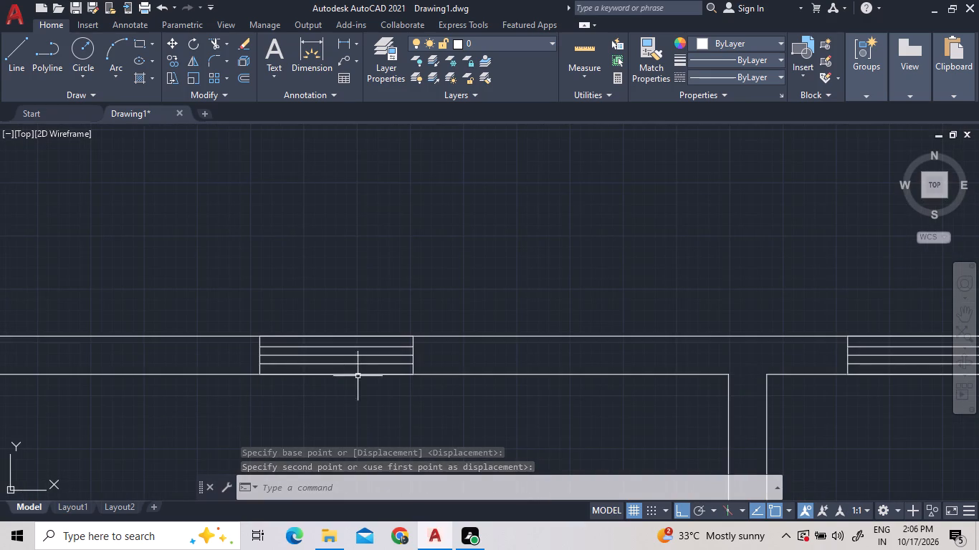
{"action": "left_click", "coordinate": [439, 371]}
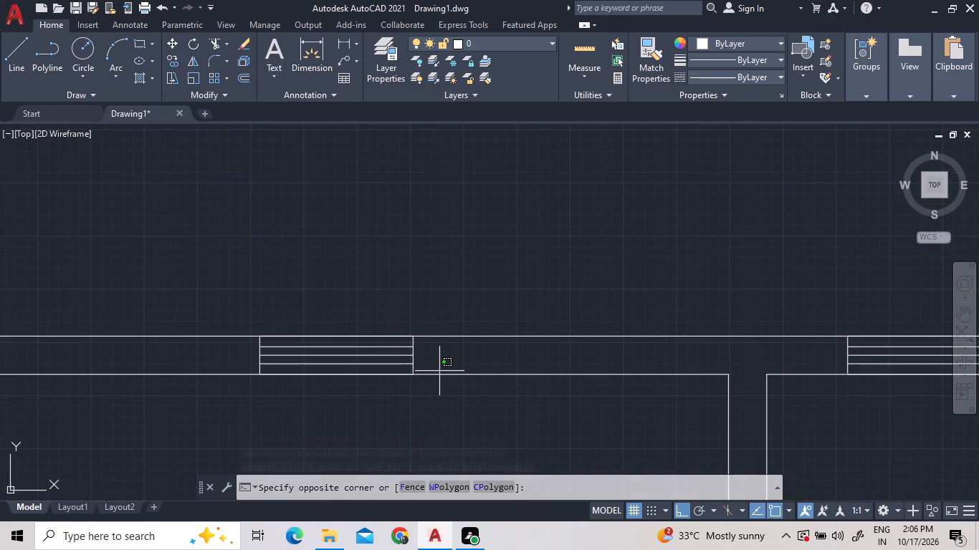
{"action": "left_click", "coordinate": [258, 344]}
{"action": "right_click", "coordinate": [258, 344]}
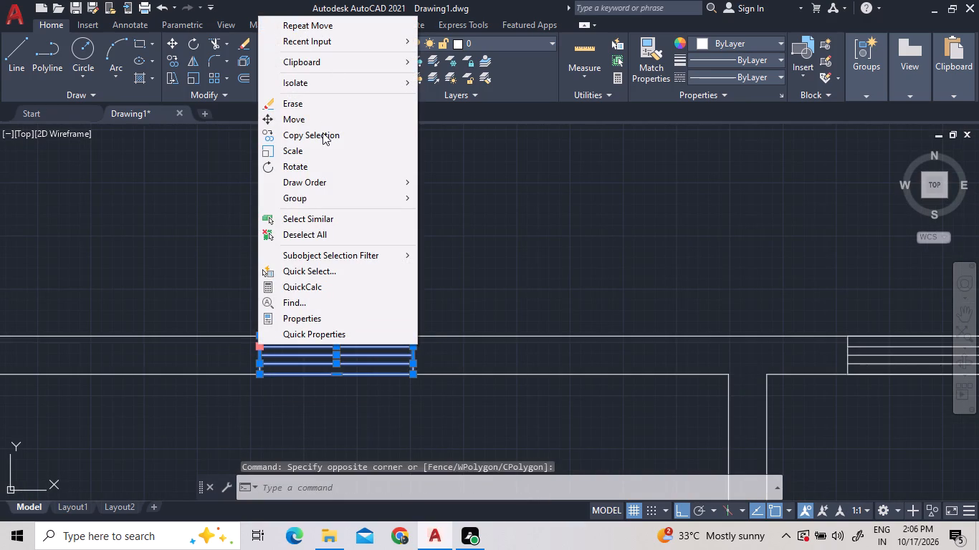
{"action": "left_click", "coordinate": [321, 117]}
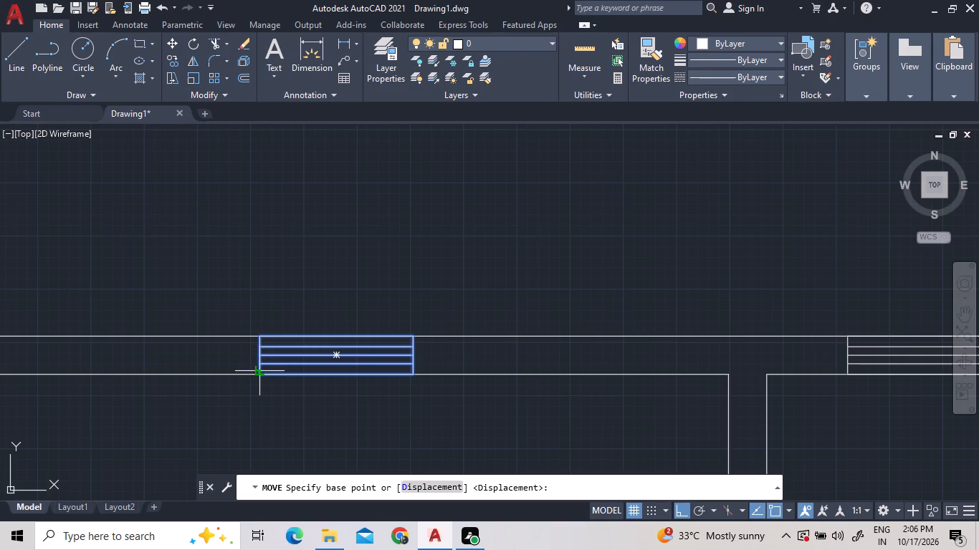
{"action": "left_click", "coordinate": [261, 379]}
{"action": "scroll", "coordinate": [147, 428], "scroll_direction": "down", "scroll_amount": 2}
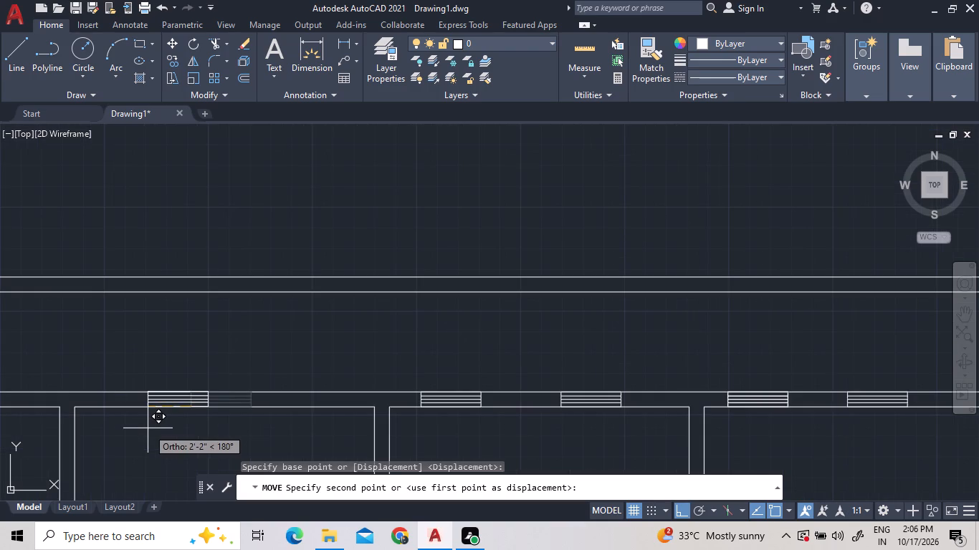
{"action": "left_click", "coordinate": [111, 420]}
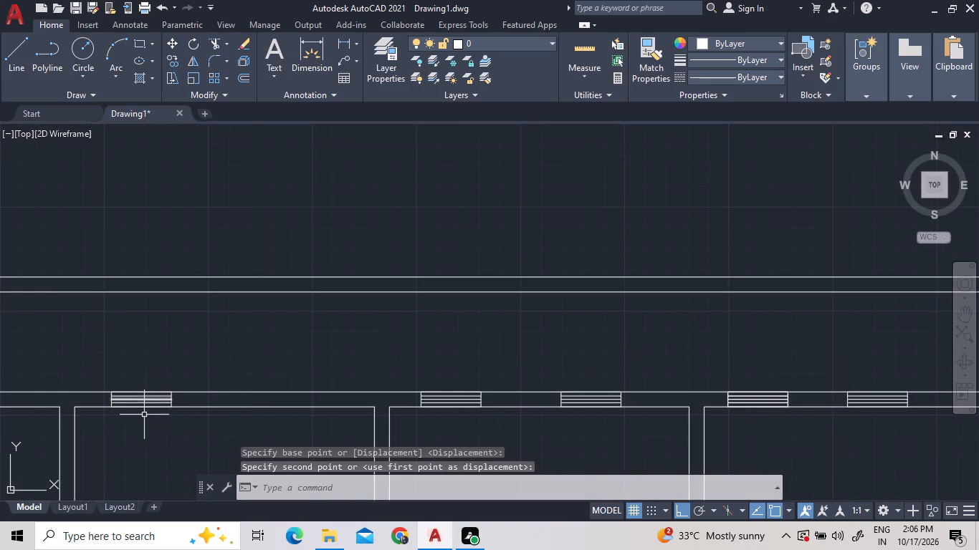
Copy the fifth room's shifted window by its southeast corner straight east along the north wall, close to the room's northeast corner.
{"action": "scroll", "coordinate": [144, 415], "scroll_direction": "up", "scroll_amount": 3}
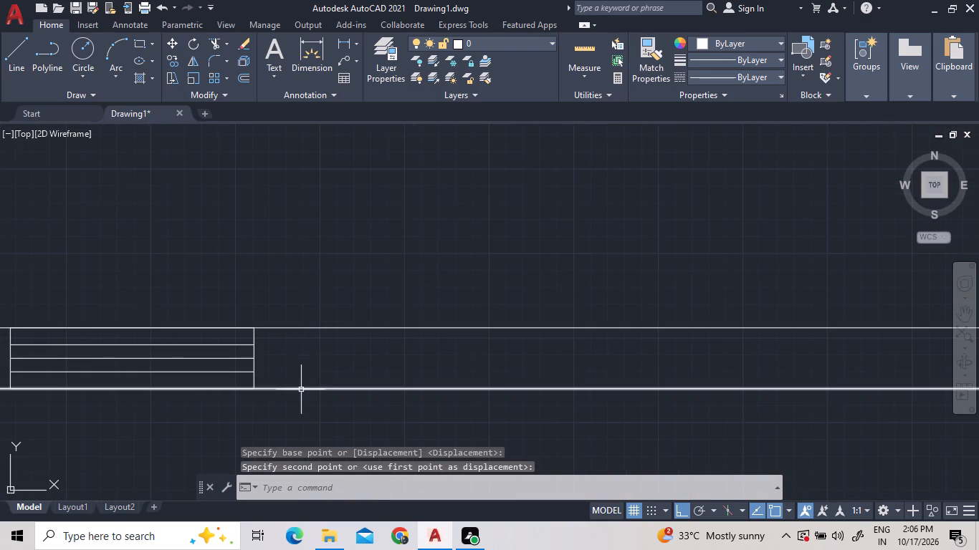
{"action": "double_click", "coordinate": [295, 377]}
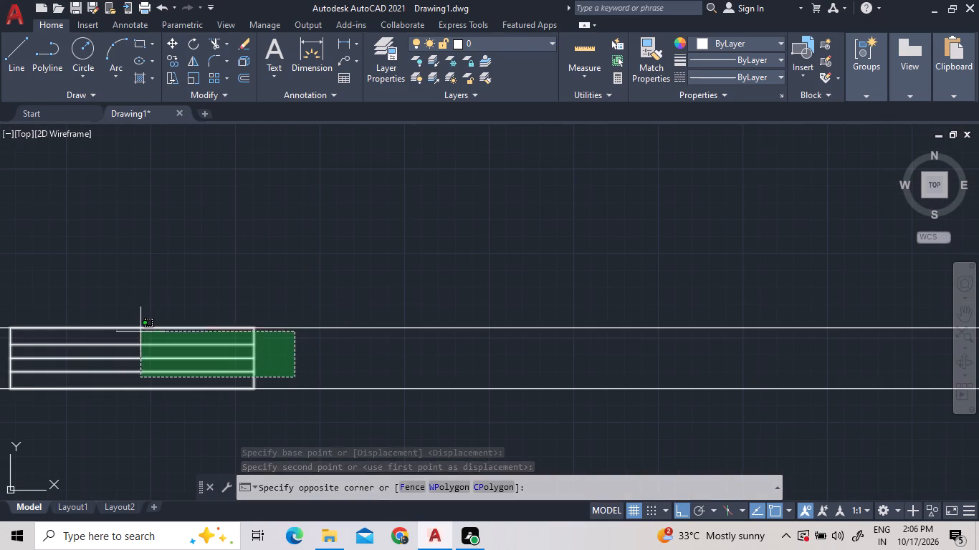
{"action": "left_click", "coordinate": [138, 338]}
{"action": "right_click", "coordinate": [179, 387]}
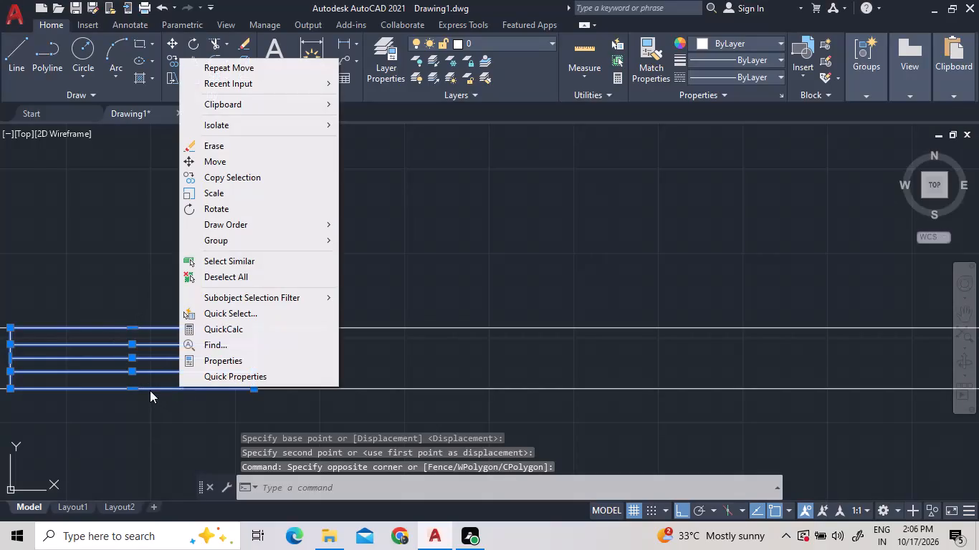
{"action": "left_click", "coordinate": [272, 180]}
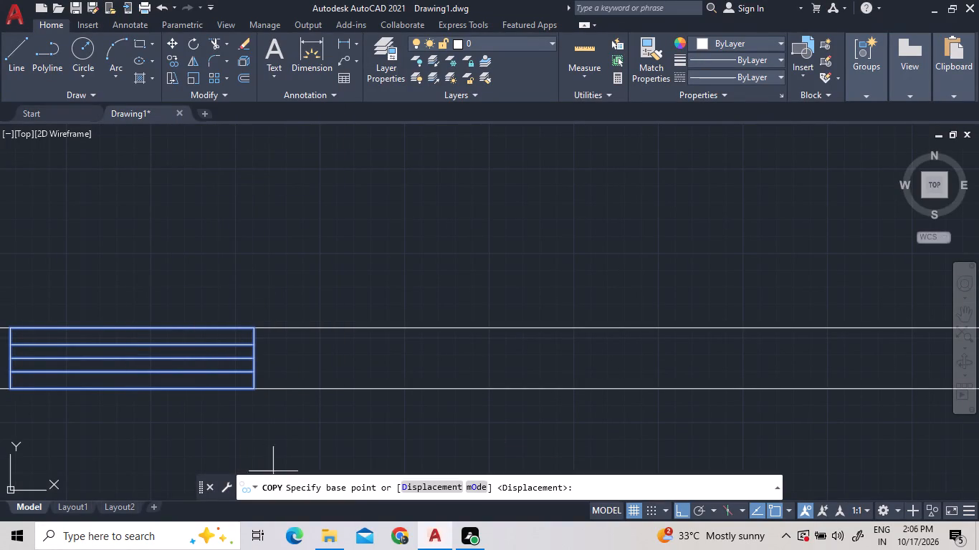
{"action": "left_click", "coordinate": [255, 387]}
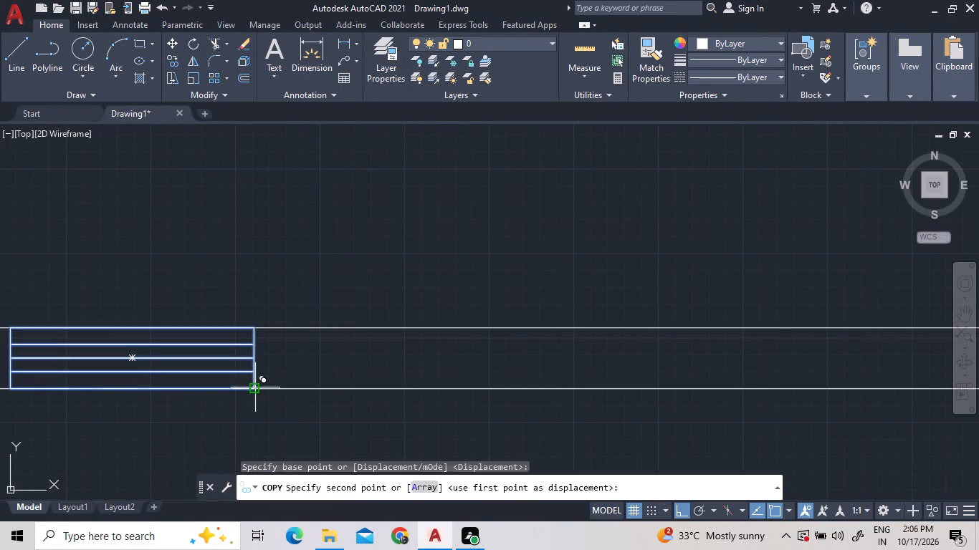
{"action": "scroll", "coordinate": [778, 477], "scroll_direction": "down", "scroll_amount": 1}
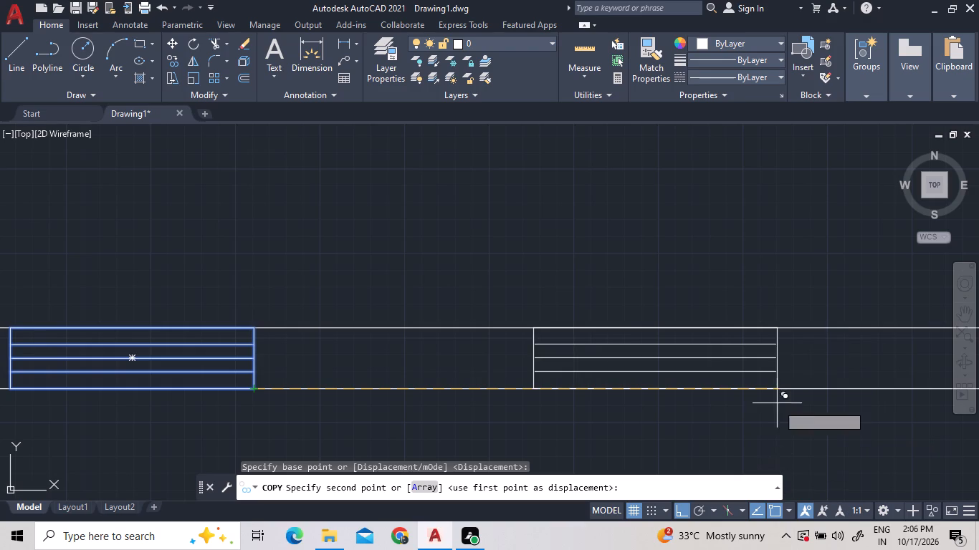
{"action": "scroll", "coordinate": [765, 395], "scroll_direction": "down", "scroll_amount": 3}
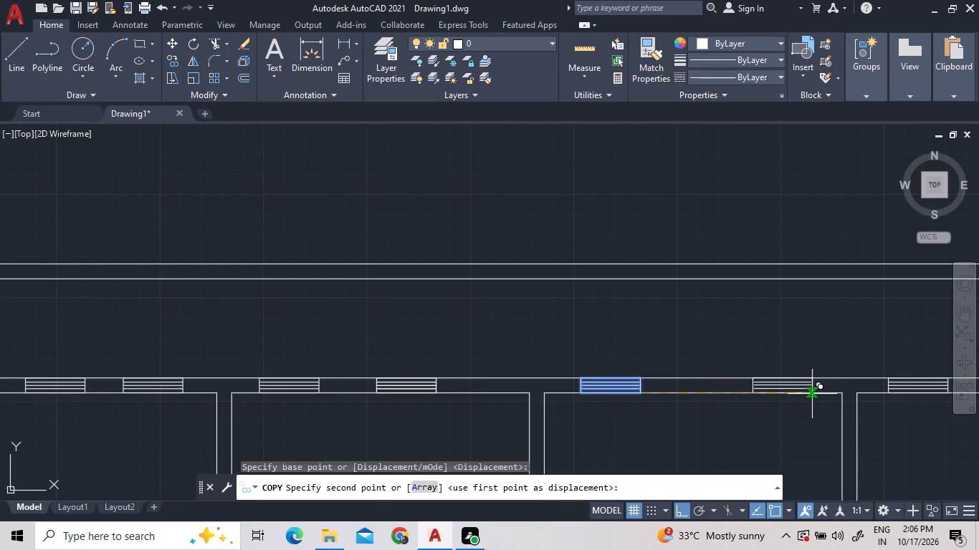
{"action": "scroll", "coordinate": [812, 394], "scroll_direction": "up", "scroll_amount": 3}
{"action": "left_click", "coordinate": [799, 402]}
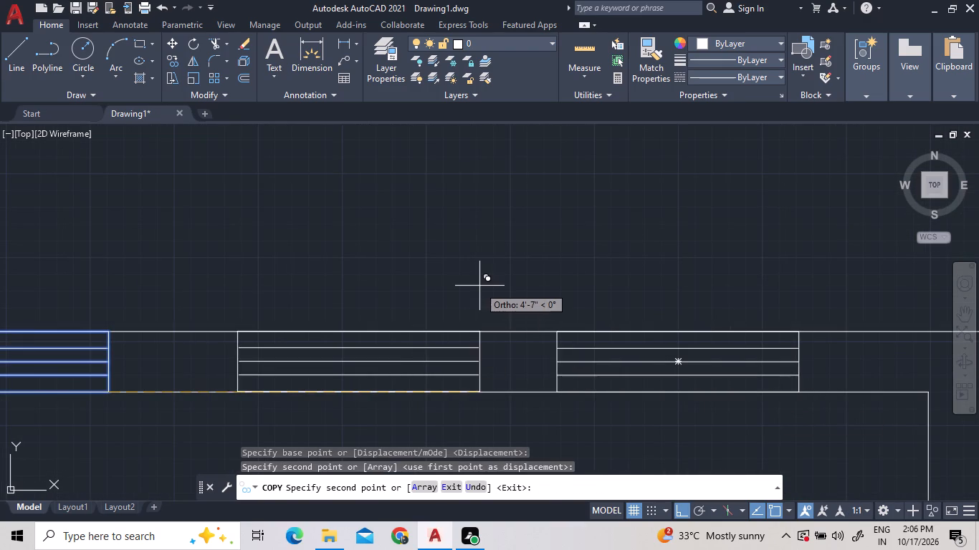
{"action": "scroll", "coordinate": [479, 286], "scroll_direction": "down", "scroll_amount": 6}
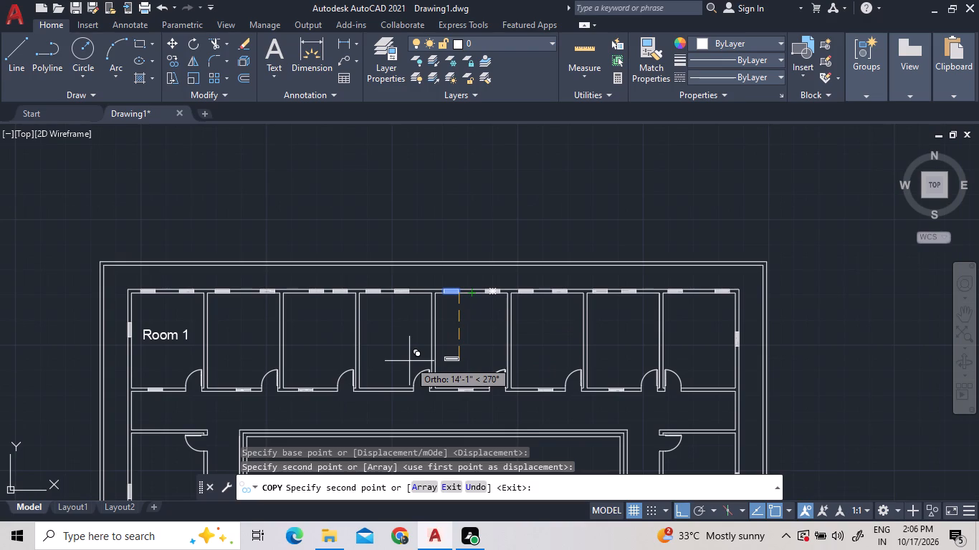
Delete the spare window symbol left in the central courtyard.
{"action": "key", "text": "Escape"}
{"action": "scroll", "coordinate": [302, 264], "scroll_direction": "down", "scroll_amount": 2}
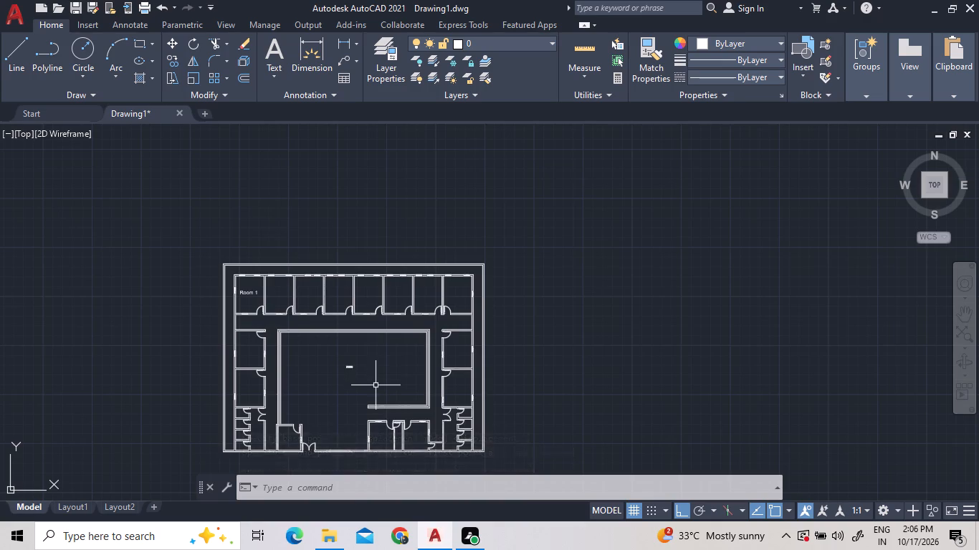
{"action": "scroll", "coordinate": [376, 385], "scroll_direction": "up", "scroll_amount": 2}
{"action": "double_click", "coordinate": [338, 377]}
{"action": "left_click", "coordinate": [226, 275]}
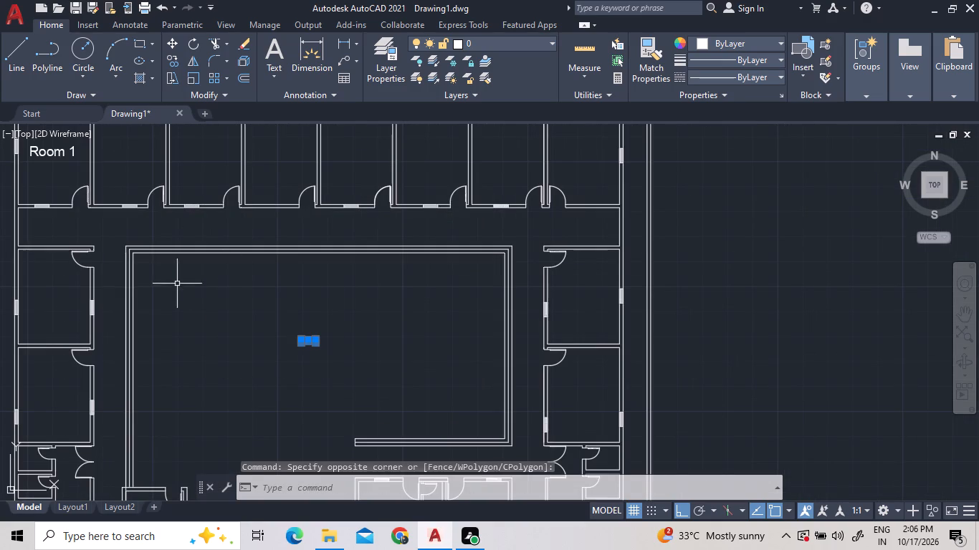
{"action": "key", "text": "Delete"}
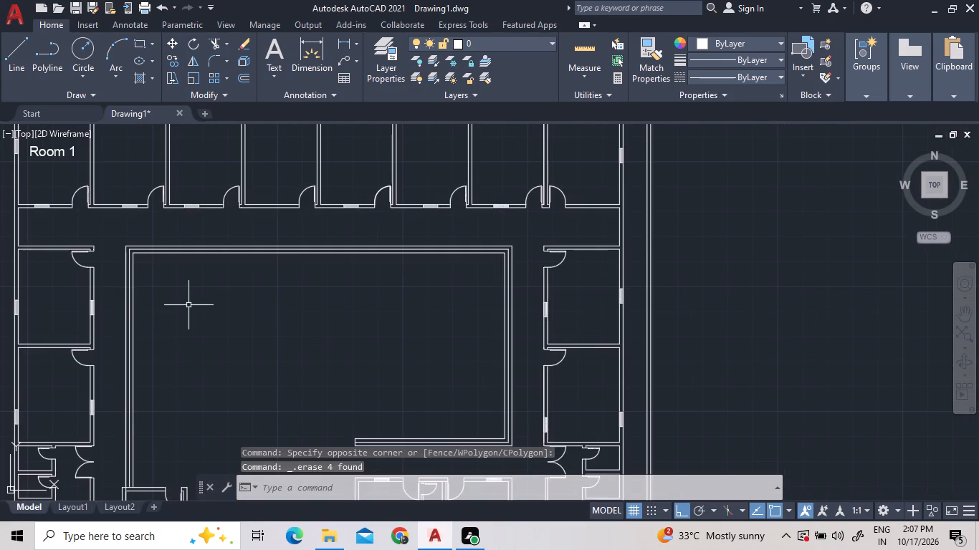
Draw a rectangle 9" long and 1' wide in the empty area just east of the floor plan's outer wall.
{"action": "scroll", "coordinate": [188, 305], "scroll_direction": "down", "scroll_amount": 2}
{"action": "scroll", "coordinate": [256, 408], "scroll_direction": "up", "scroll_amount": 1}
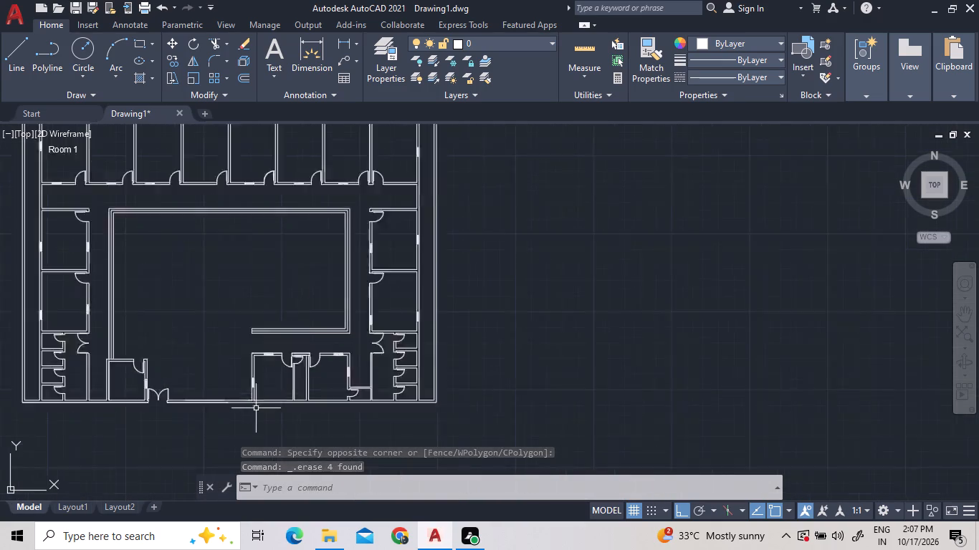
{"action": "scroll", "coordinate": [256, 408], "scroll_direction": "up", "scroll_amount": 1}
{"action": "double_click", "coordinate": [142, 46]}
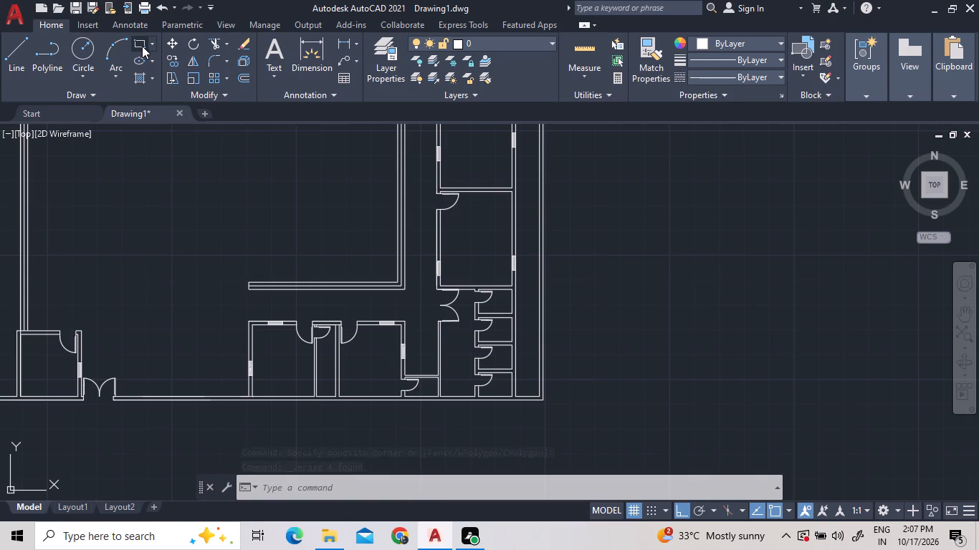
{"action": "double_click", "coordinate": [576, 241]}
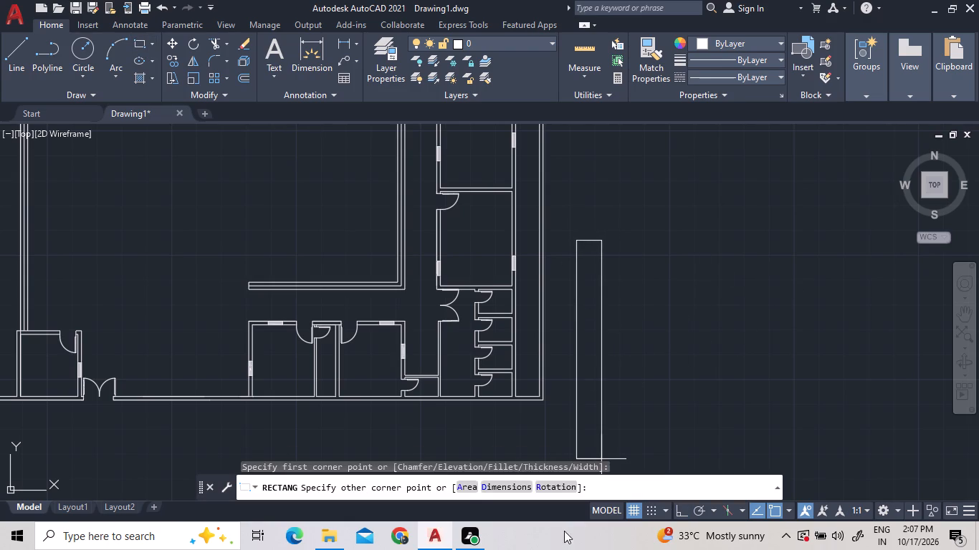
{"action": "left_click", "coordinate": [513, 490]}
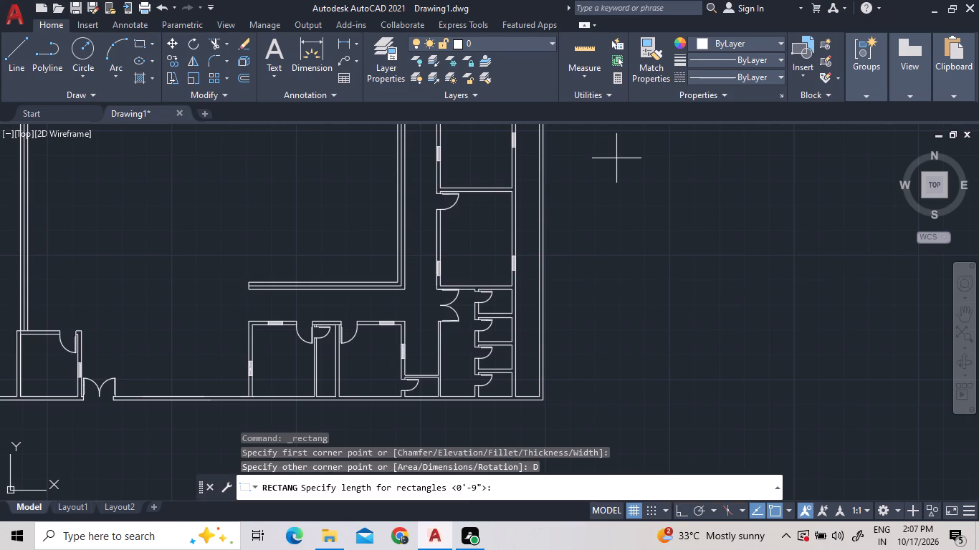
{"action": "key", "text": "9"}
{"action": "key", "text": "shift+quotedbl"}
{"action": "key", "text": "Return"}
{"action": "type", "text": "1'"}
{"action": "key", "text": "Return"}
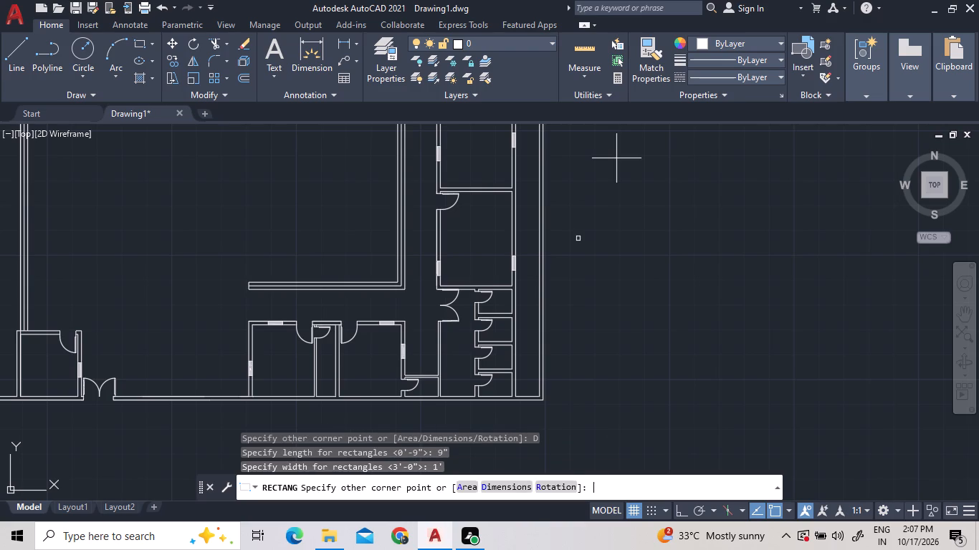
{"action": "triple_click", "coordinate": [677, 312]}
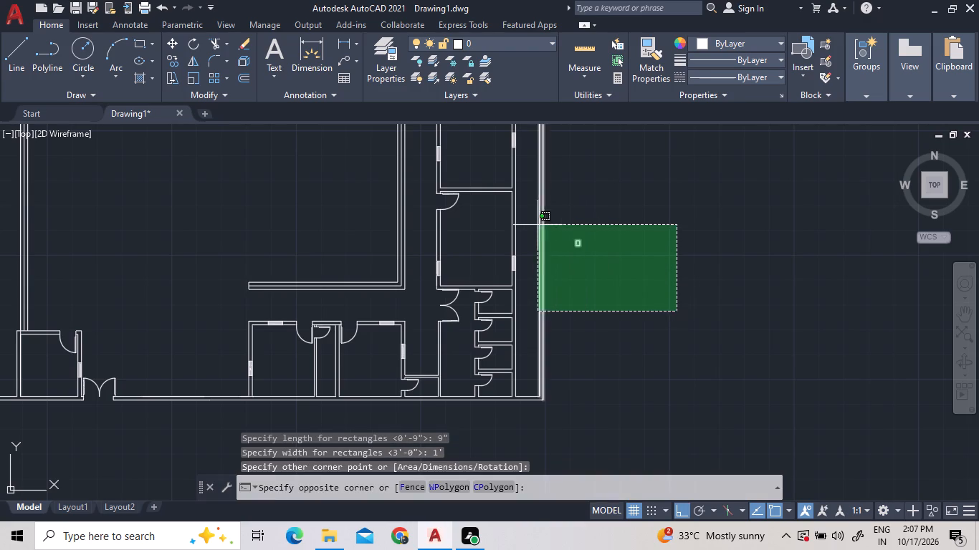
{"action": "left_click", "coordinate": [616, 237]}
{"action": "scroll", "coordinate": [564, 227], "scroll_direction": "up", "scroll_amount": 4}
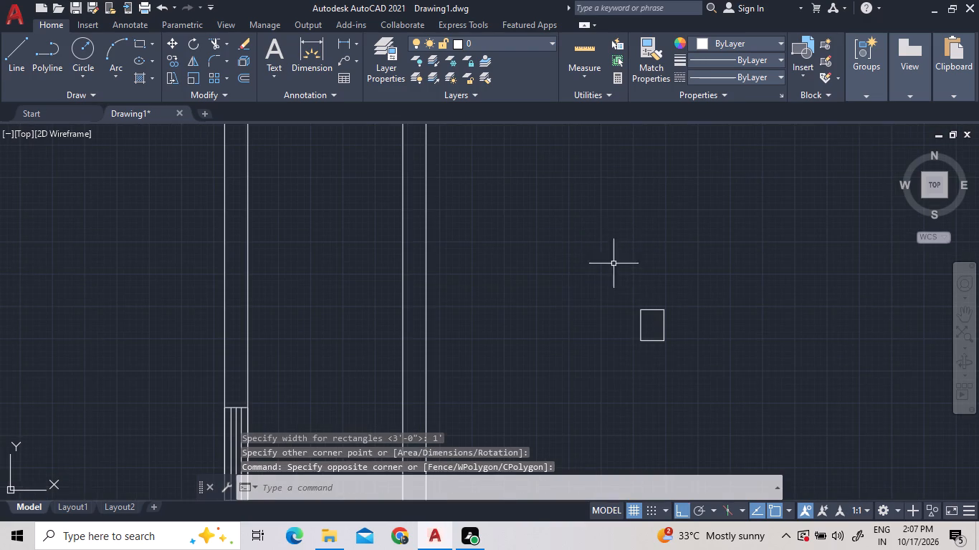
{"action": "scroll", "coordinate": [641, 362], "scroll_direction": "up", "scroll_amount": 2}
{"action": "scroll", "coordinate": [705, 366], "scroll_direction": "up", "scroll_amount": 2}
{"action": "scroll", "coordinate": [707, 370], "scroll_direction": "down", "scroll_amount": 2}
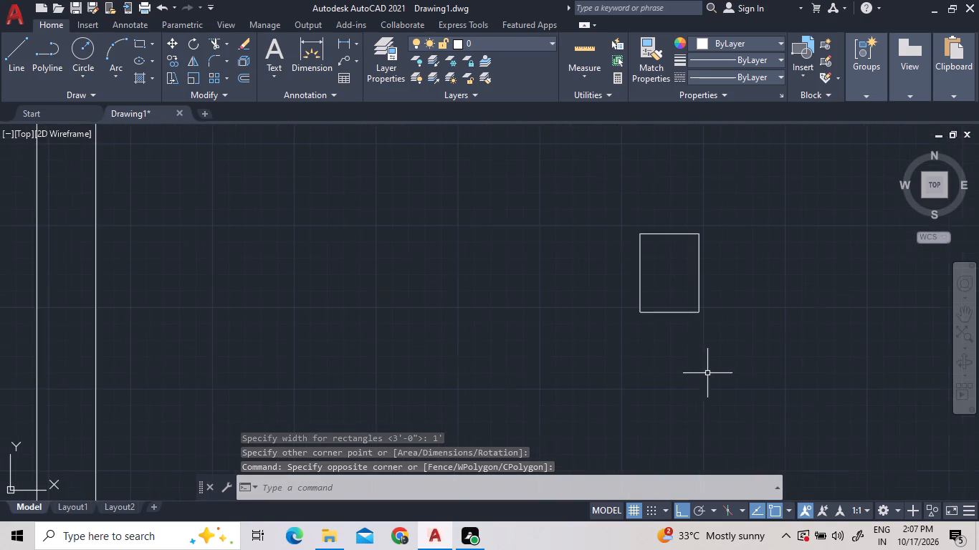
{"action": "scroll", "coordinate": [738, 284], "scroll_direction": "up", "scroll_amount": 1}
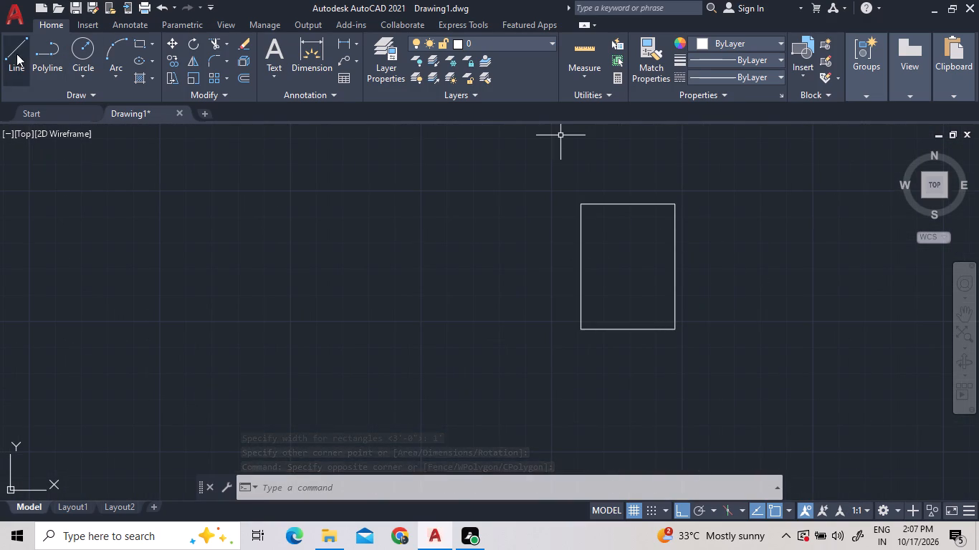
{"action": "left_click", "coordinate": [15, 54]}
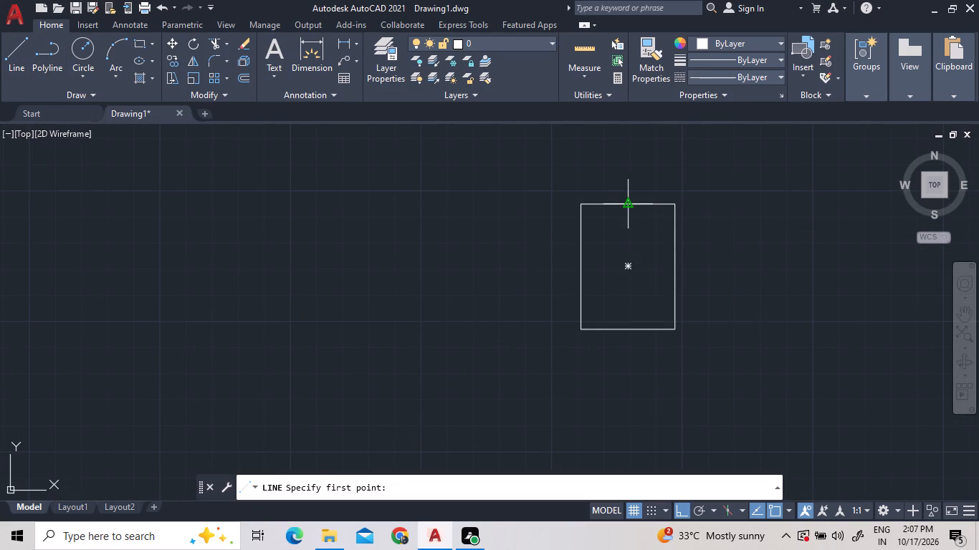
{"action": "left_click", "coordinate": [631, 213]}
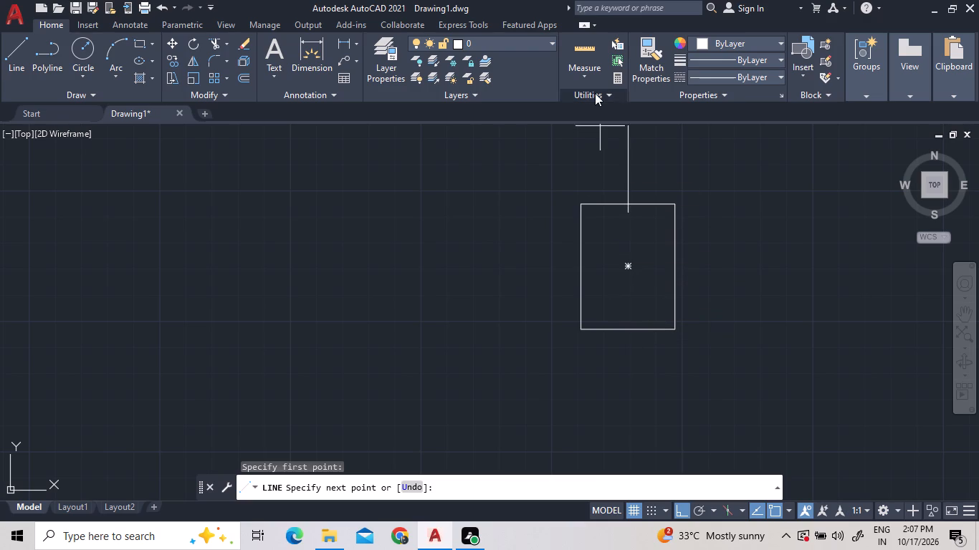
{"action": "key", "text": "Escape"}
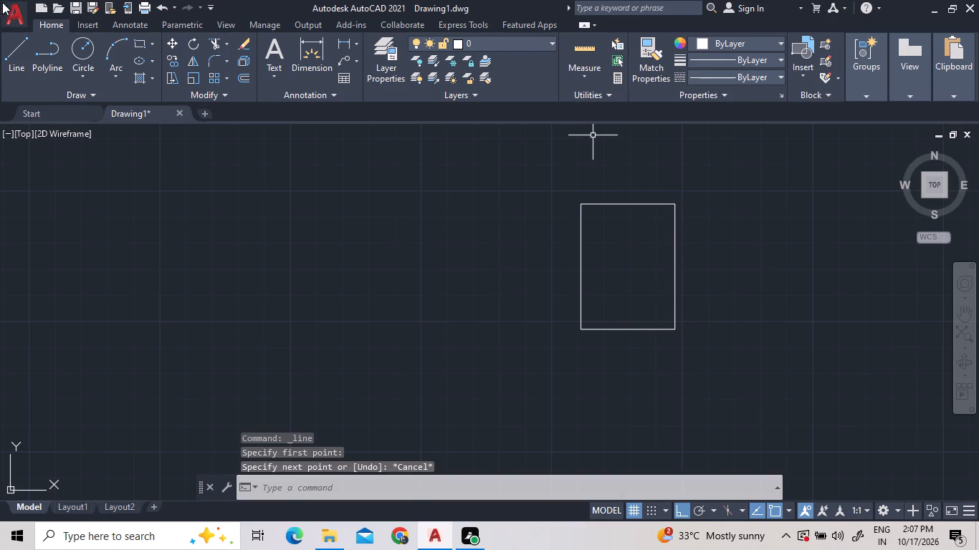
Draw a vertical centre line inside the 9" by 1' rectangle from its top edge midpoint to its bottom edge midpoint.
{"action": "left_click", "coordinate": [19, 36]}
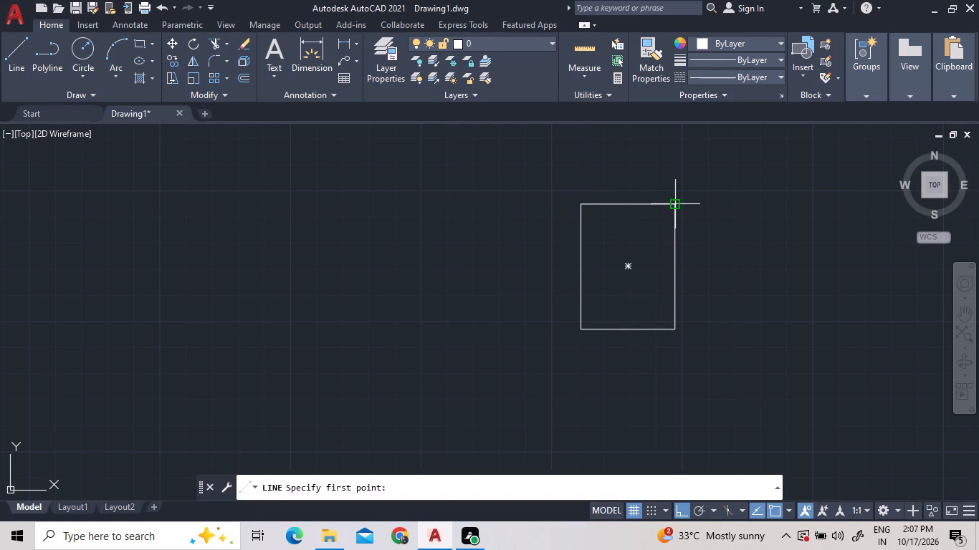
{"action": "left_click", "coordinate": [629, 204]}
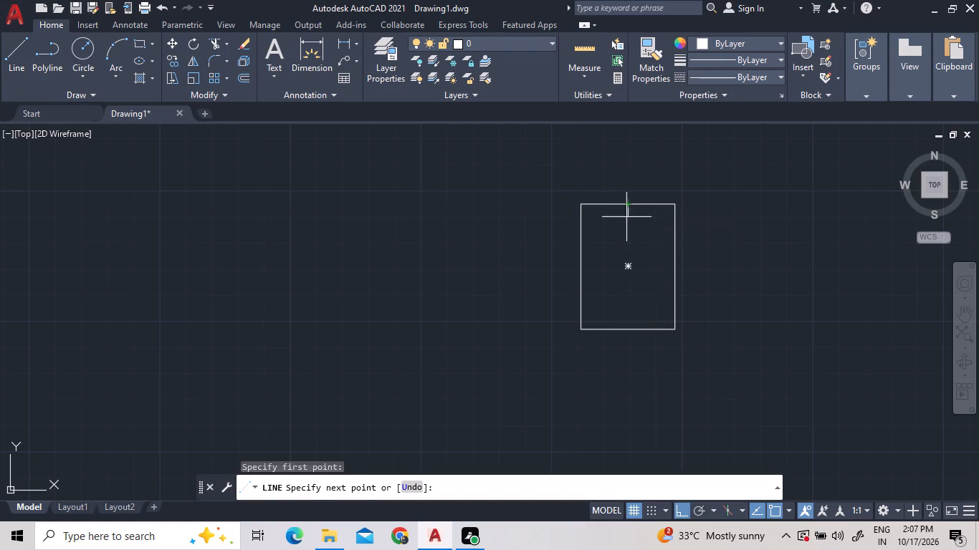
{"action": "left_click", "coordinate": [631, 330]}
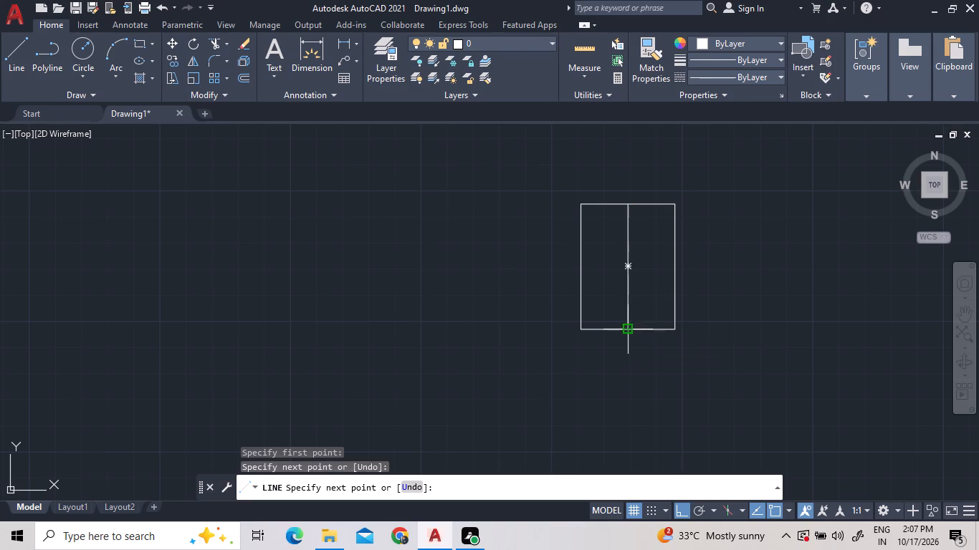
{"action": "key", "text": "Escape"}
Copy the divided rectangle by its bottom midpoint, with ortho off, onto the east exterior wall of a southeast toilet cubicle.
{"action": "double_click", "coordinate": [710, 351]}
{"action": "left_click", "coordinate": [214, 126]}
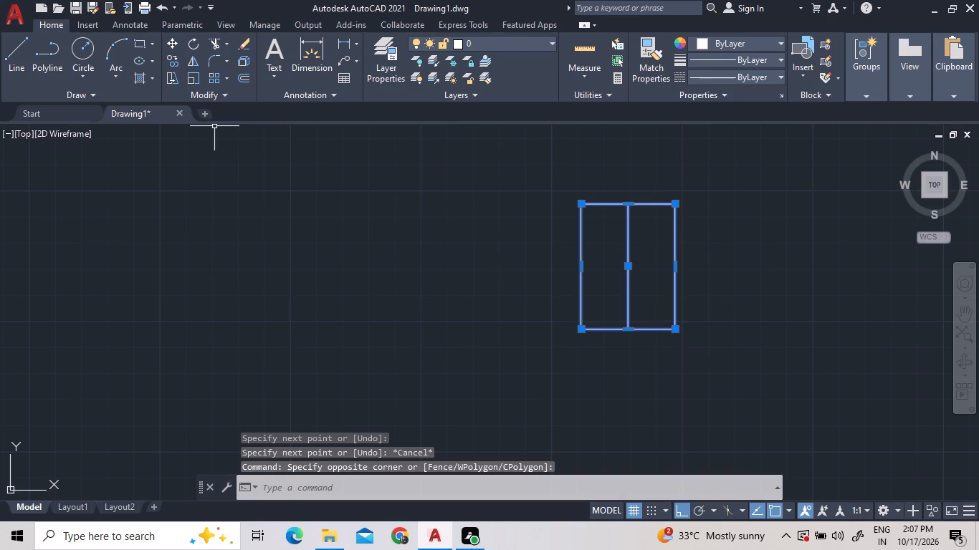
{"action": "right_click", "coordinate": [213, 126]}
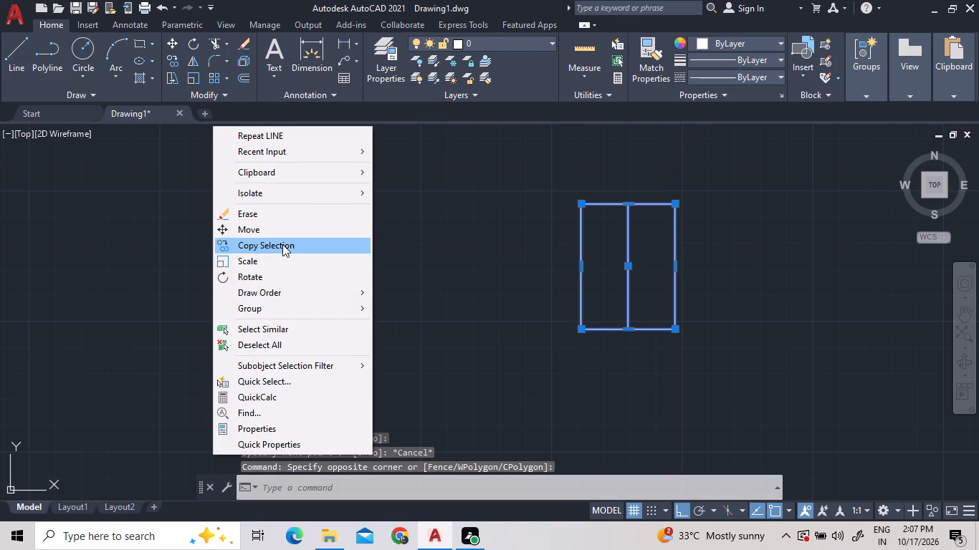
{"action": "left_click", "coordinate": [282, 245]}
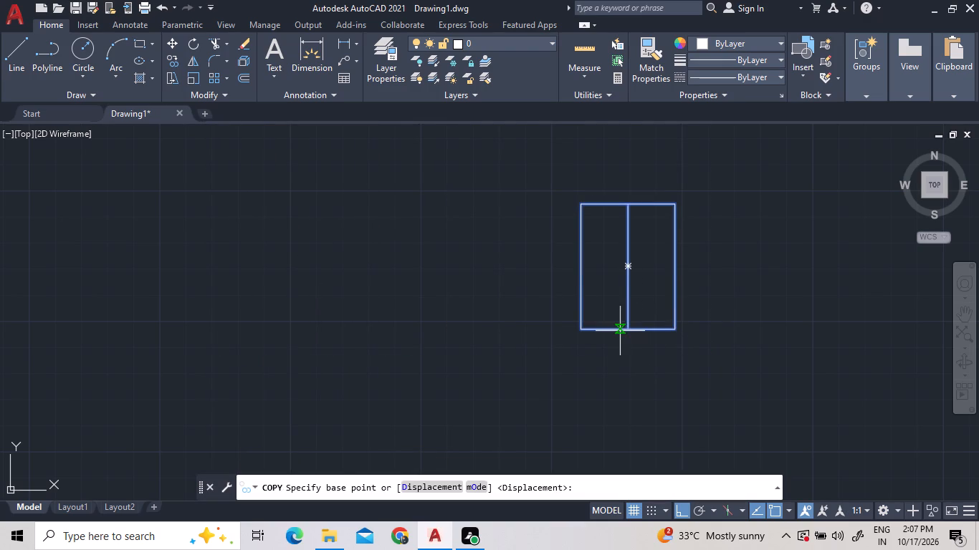
{"action": "left_click", "coordinate": [626, 329]}
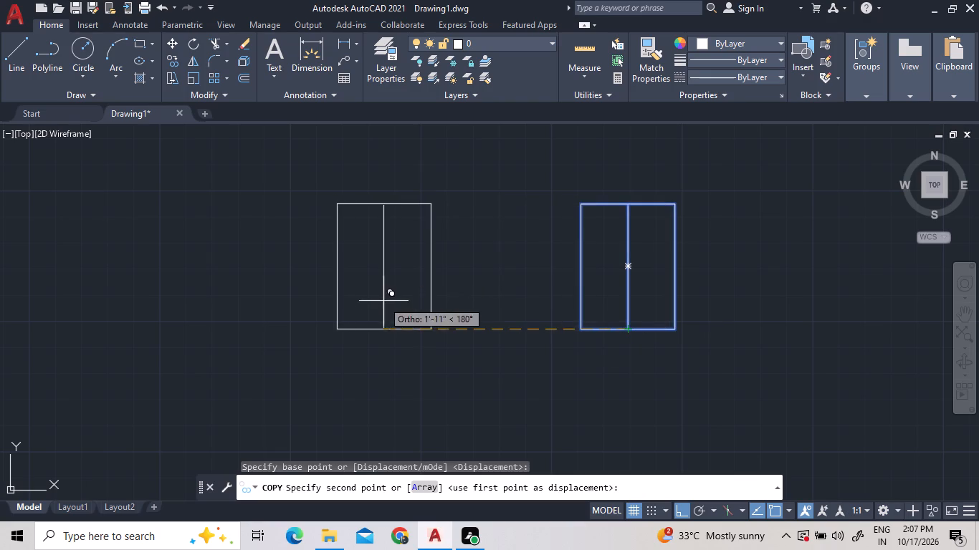
{"action": "scroll", "coordinate": [277, 334], "scroll_direction": "down", "scroll_amount": 5}
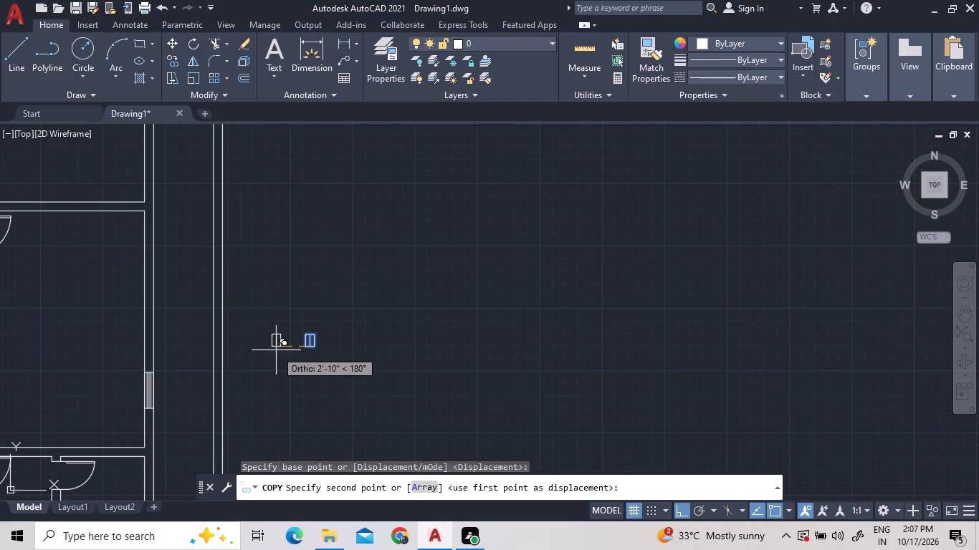
{"action": "scroll", "coordinate": [276, 350], "scroll_direction": "down", "scroll_amount": 2}
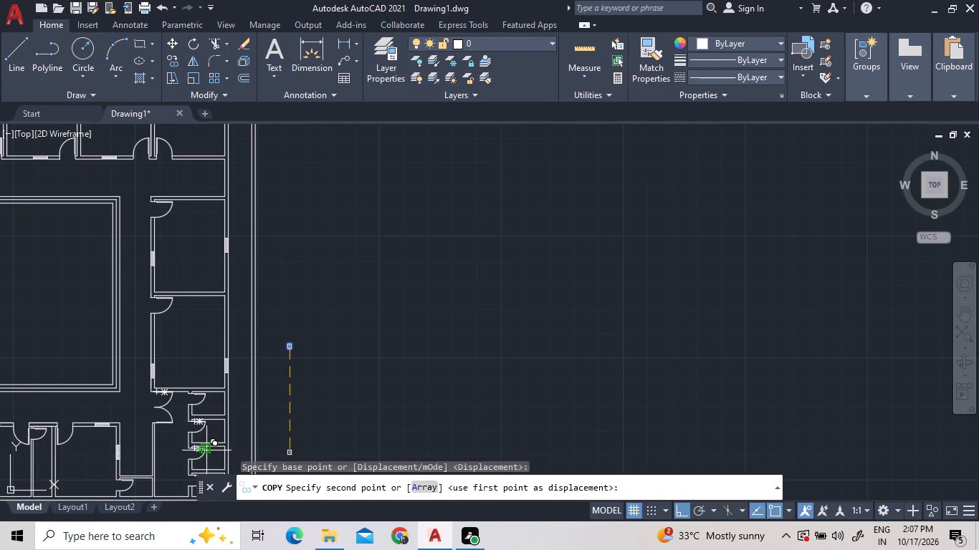
{"action": "key", "text": "F8"}
{"action": "scroll", "coordinate": [196, 418], "scroll_direction": "up", "scroll_amount": 1}
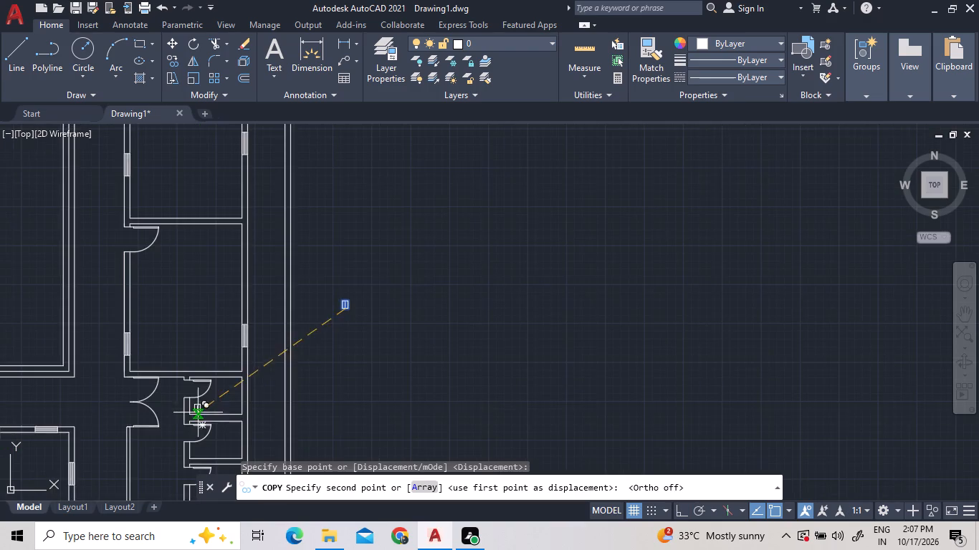
{"action": "scroll", "coordinate": [254, 436], "scroll_direction": "up", "scroll_amount": 3}
{"action": "scroll", "coordinate": [181, 278], "scroll_direction": "up", "scroll_amount": 3}
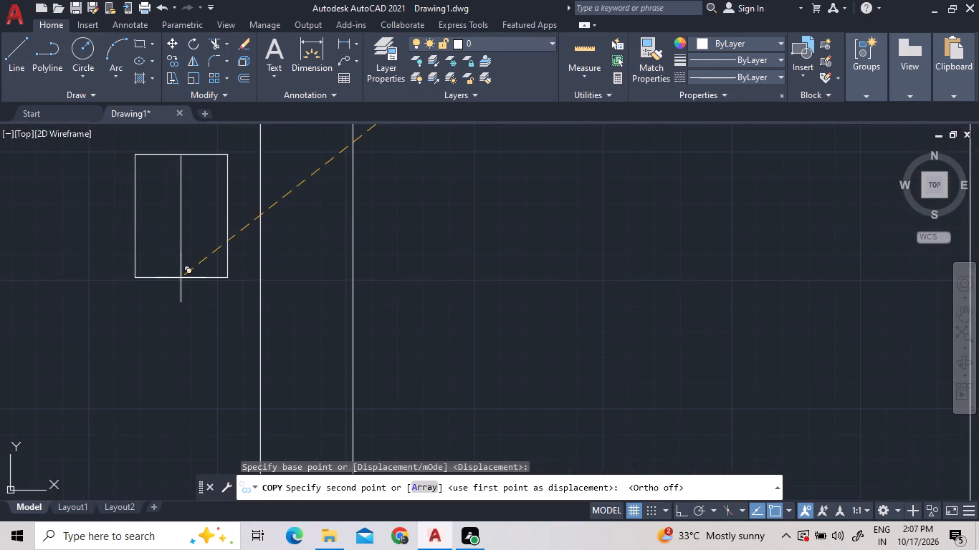
{"action": "scroll", "coordinate": [309, 294], "scroll_direction": "up", "scroll_amount": 3}
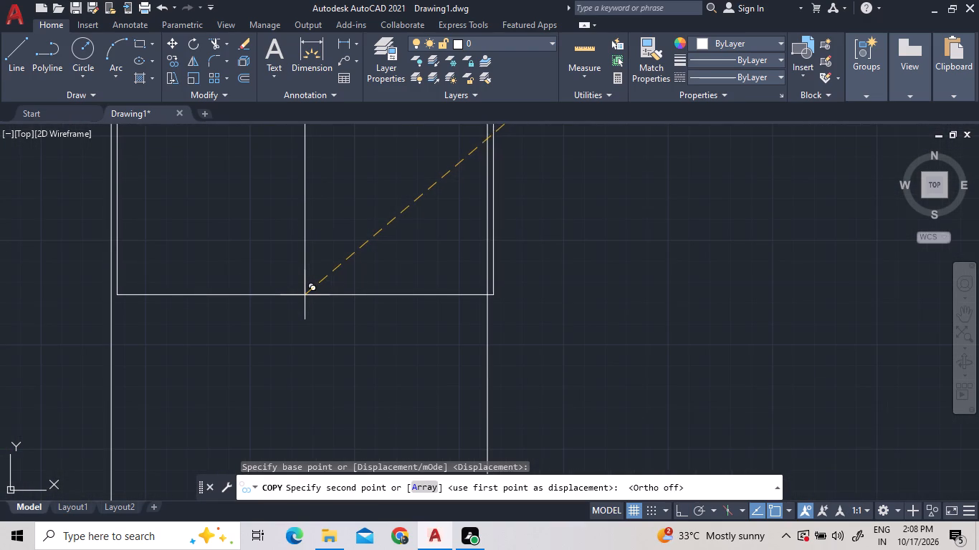
{"action": "scroll", "coordinate": [297, 292], "scroll_direction": "up", "scroll_amount": 2}
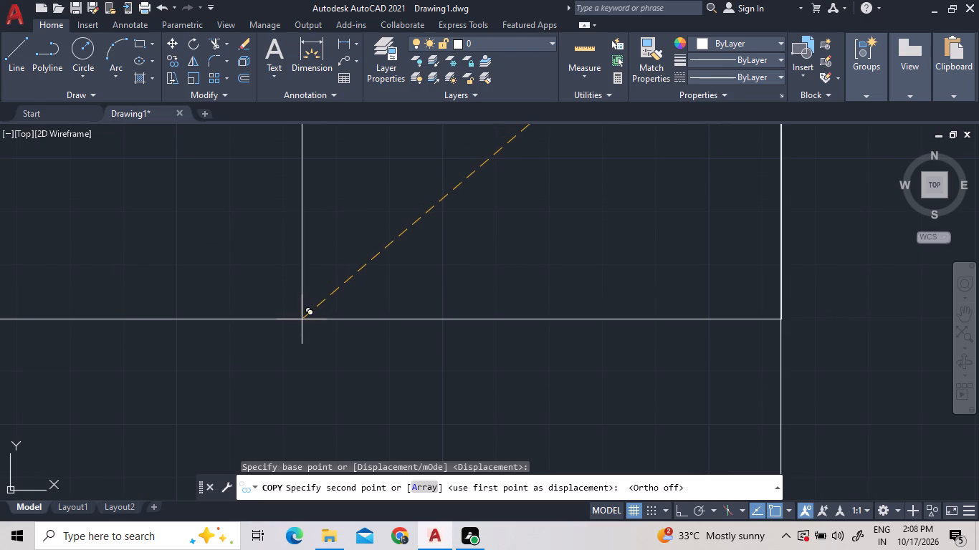
{"action": "triple_click", "coordinate": [302, 319]}
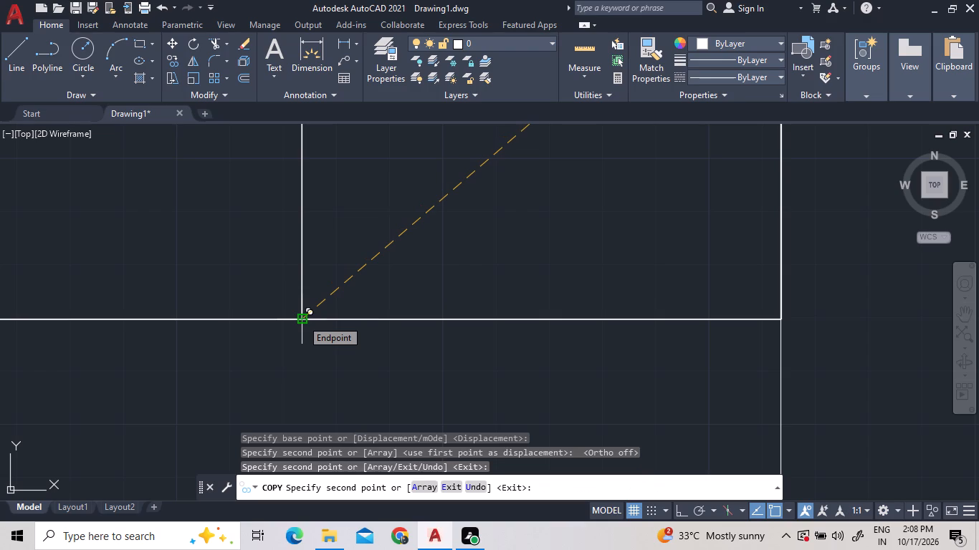
{"action": "scroll", "coordinate": [302, 319], "scroll_direction": "down", "scroll_amount": 4}
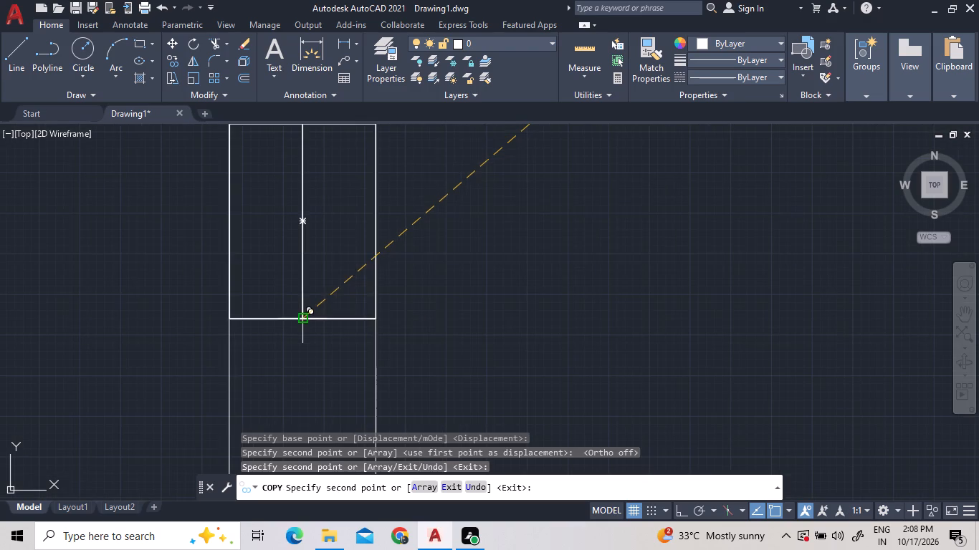
{"action": "right_click", "coordinate": [546, 294]}
{"action": "left_click", "coordinate": [568, 304]}
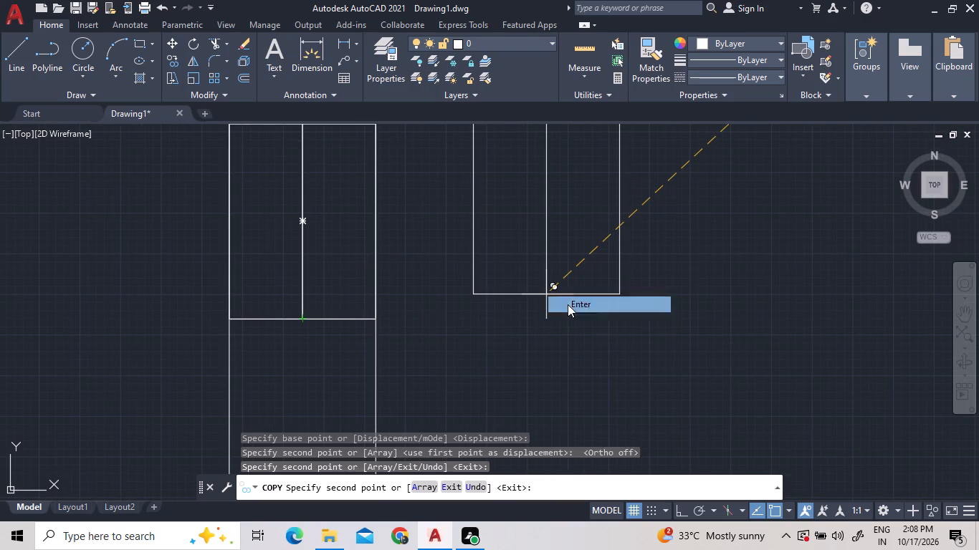
Move the copied opening symbol by its southeast corner onto the outer line of the cubicle's east exterior wall.
{"action": "scroll", "coordinate": [354, 326], "scroll_direction": "up", "scroll_amount": 2}
{"action": "left_click", "coordinate": [345, 326]}
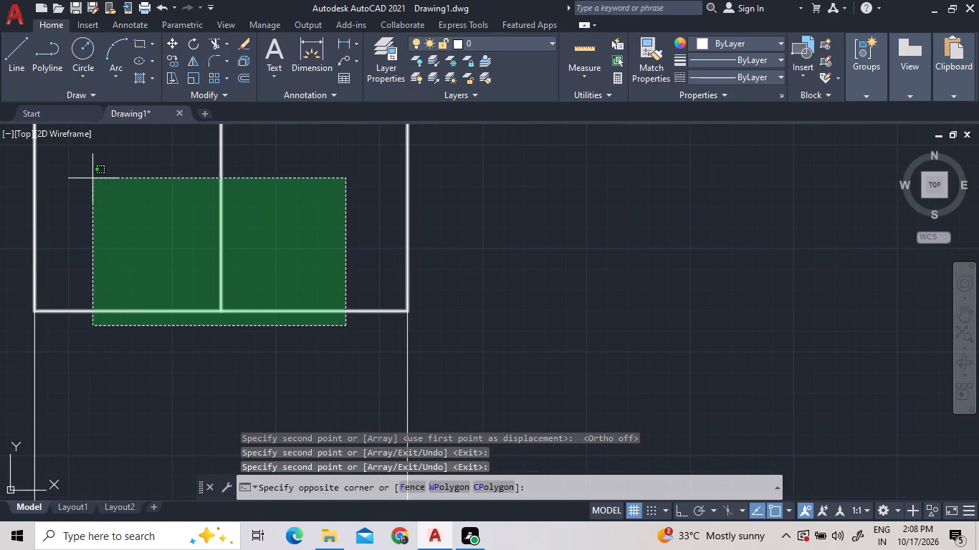
{"action": "left_click", "coordinate": [92, 177]}
{"action": "right_click", "coordinate": [246, 245]}
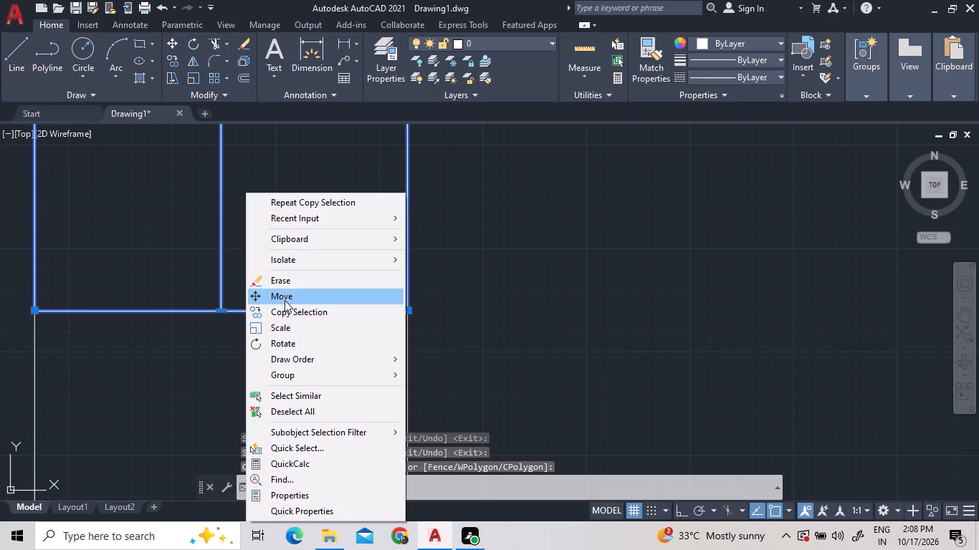
{"action": "left_click", "coordinate": [285, 300]}
{"action": "scroll", "coordinate": [479, 354], "scroll_direction": "up", "scroll_amount": 1}
{"action": "scroll", "coordinate": [348, 297], "scroll_direction": "up", "scroll_amount": 3}
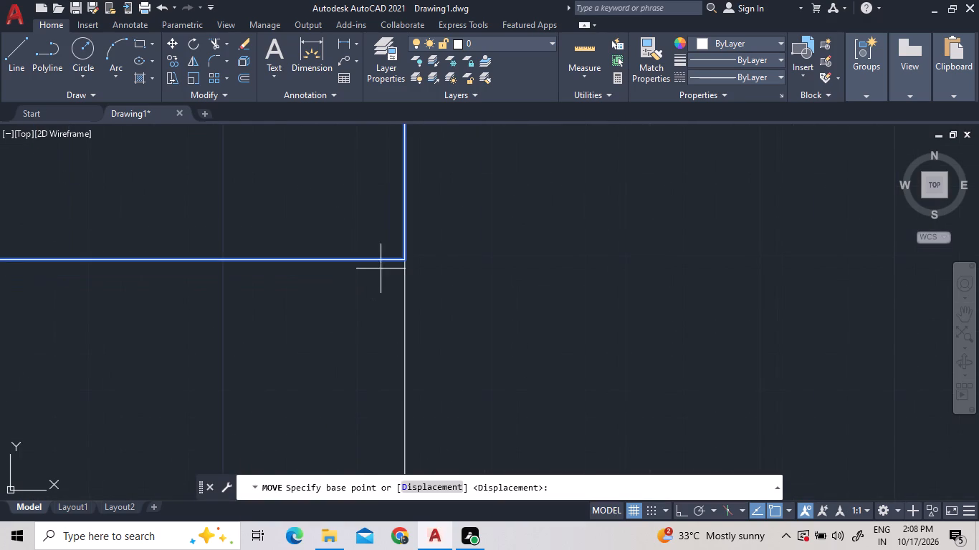
{"action": "scroll", "coordinate": [398, 255], "scroll_direction": "up", "scroll_amount": 8}
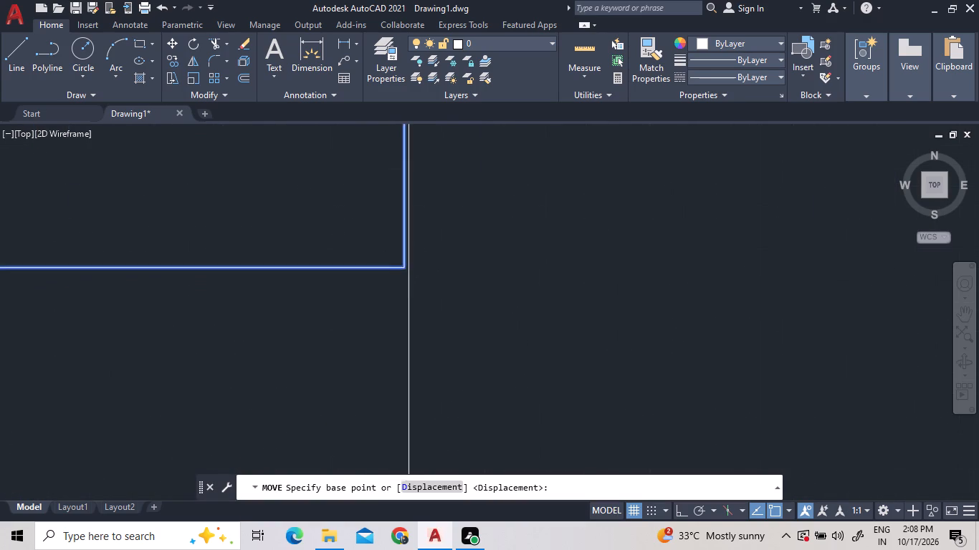
{"action": "scroll", "coordinate": [400, 268], "scroll_direction": "up", "scroll_amount": 5}
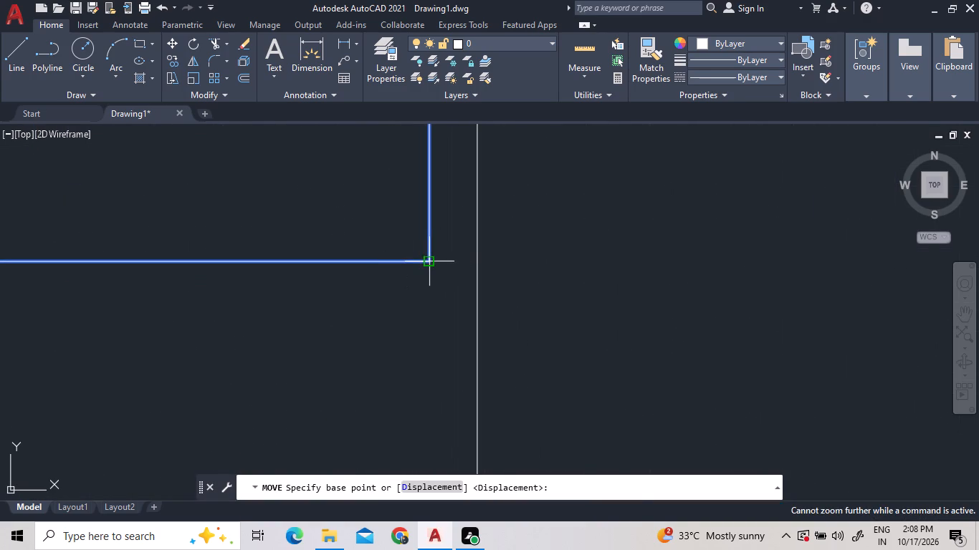
{"action": "left_click", "coordinate": [428, 259]}
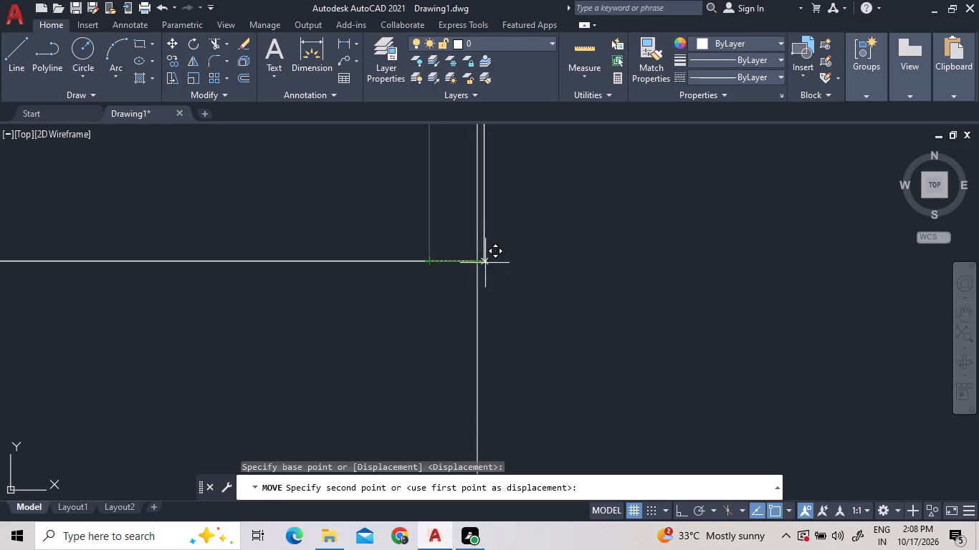
{"action": "left_click", "coordinate": [476, 257]}
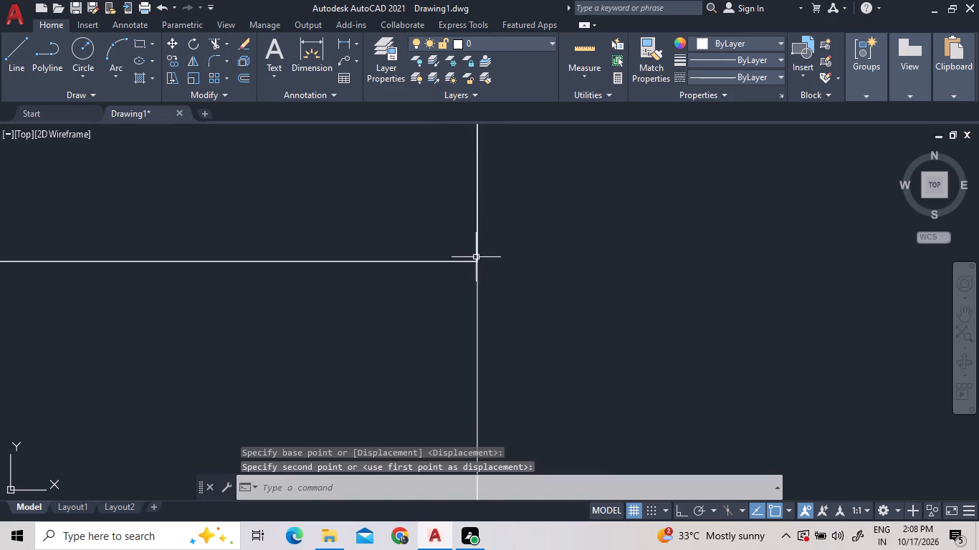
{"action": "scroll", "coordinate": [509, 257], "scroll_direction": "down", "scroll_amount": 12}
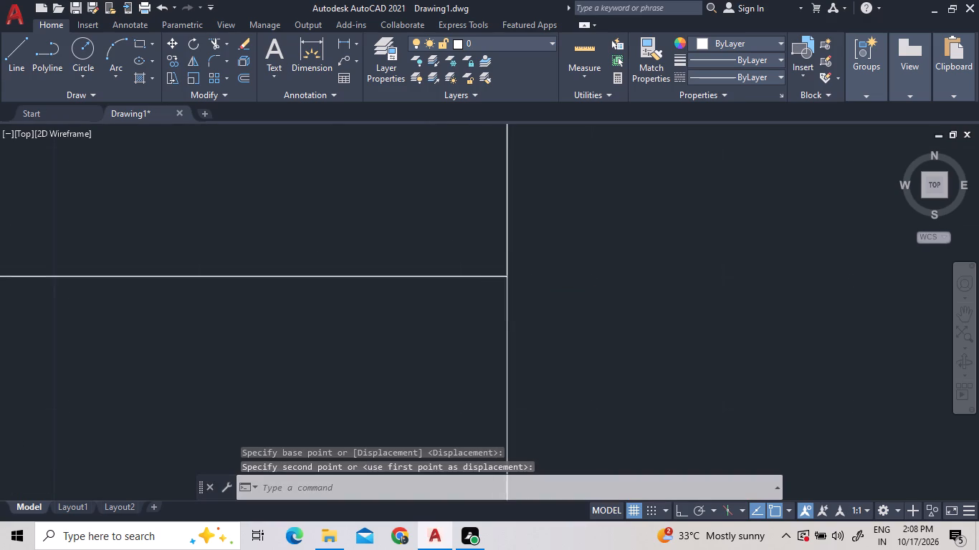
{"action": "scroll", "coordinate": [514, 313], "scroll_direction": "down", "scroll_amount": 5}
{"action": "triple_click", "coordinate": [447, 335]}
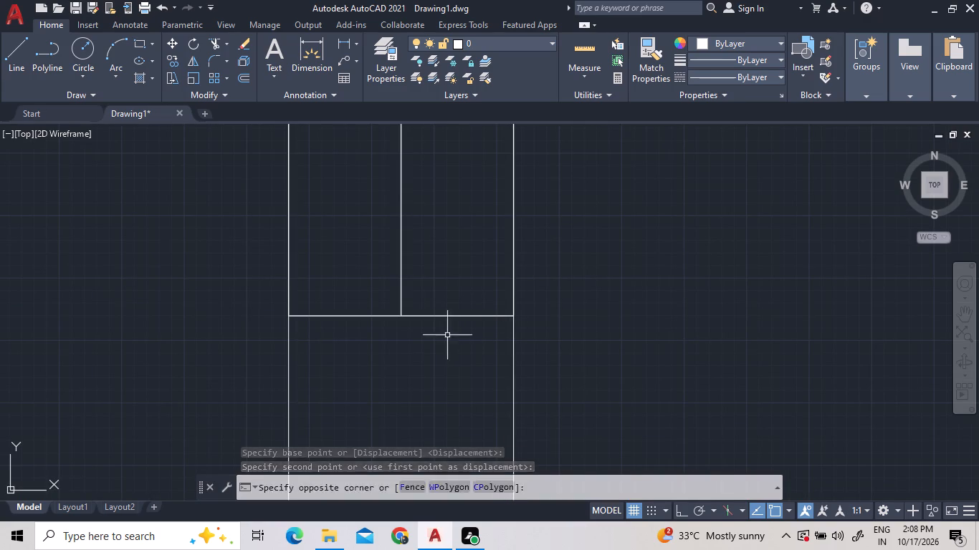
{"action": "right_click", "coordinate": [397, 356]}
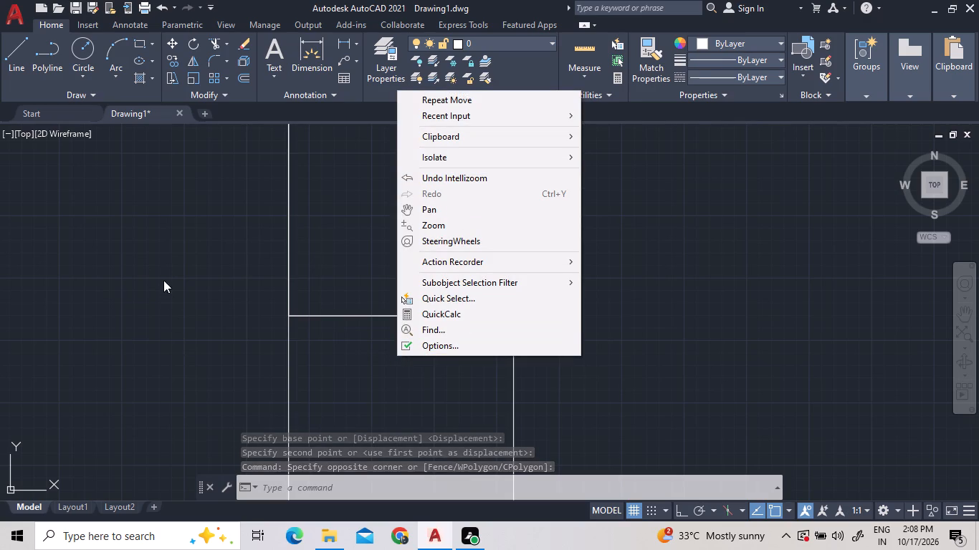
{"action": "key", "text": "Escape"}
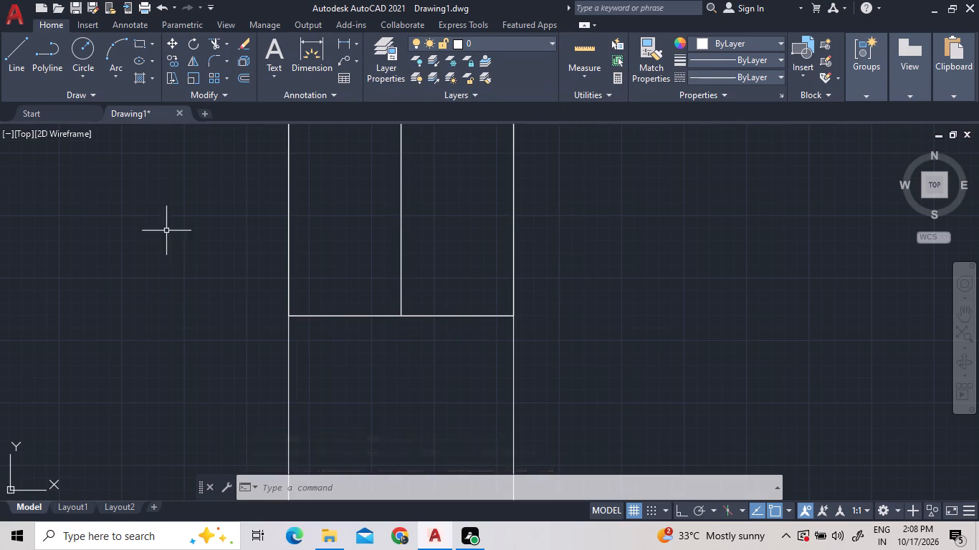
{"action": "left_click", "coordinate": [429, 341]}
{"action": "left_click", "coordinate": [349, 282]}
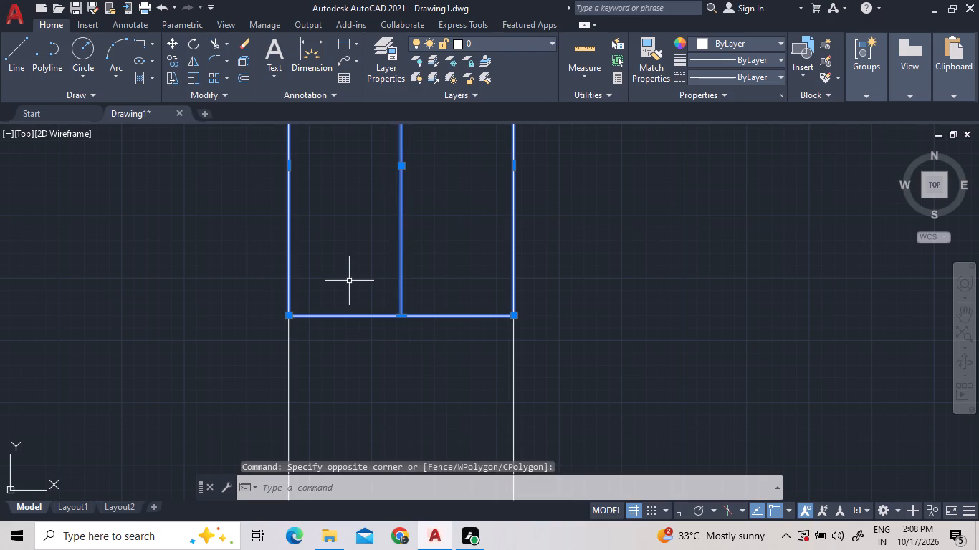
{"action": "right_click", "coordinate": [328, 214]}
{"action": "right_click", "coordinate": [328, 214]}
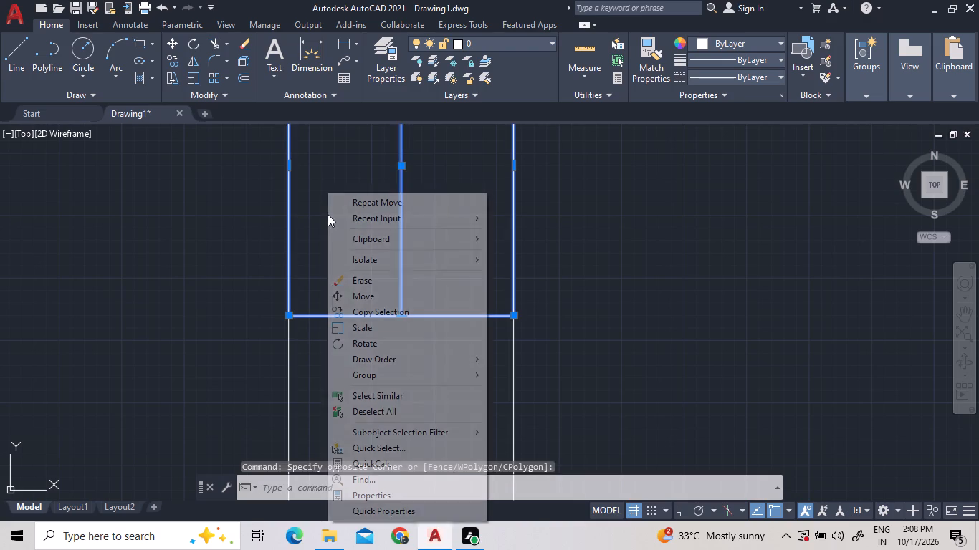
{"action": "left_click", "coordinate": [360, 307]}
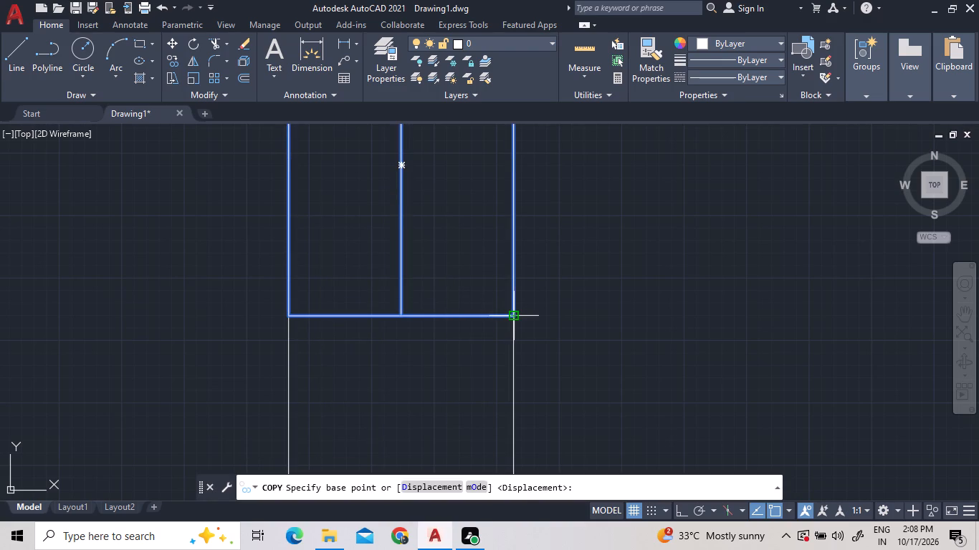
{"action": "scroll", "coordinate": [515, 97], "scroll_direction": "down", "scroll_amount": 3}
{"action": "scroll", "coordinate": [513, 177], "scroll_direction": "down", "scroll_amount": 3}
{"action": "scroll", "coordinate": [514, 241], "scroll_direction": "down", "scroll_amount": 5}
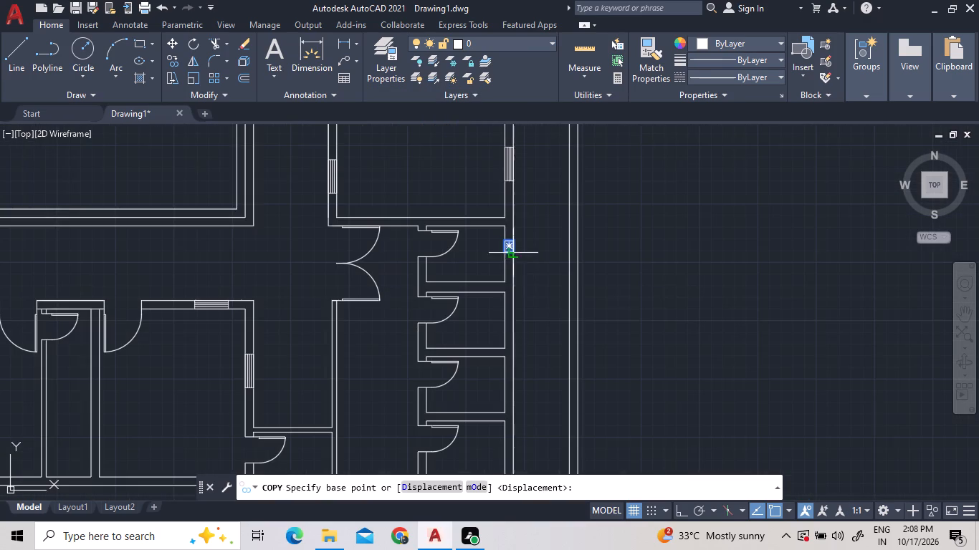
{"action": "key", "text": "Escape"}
Copy the opening symbol by its southeast corner, with ortho on, straight south into the second toilet cubicle's east exterior wall.
{"action": "scroll", "coordinate": [479, 241], "scroll_direction": "up", "scroll_amount": 2}
{"action": "scroll", "coordinate": [550, 263], "scroll_direction": "up", "scroll_amount": 2}
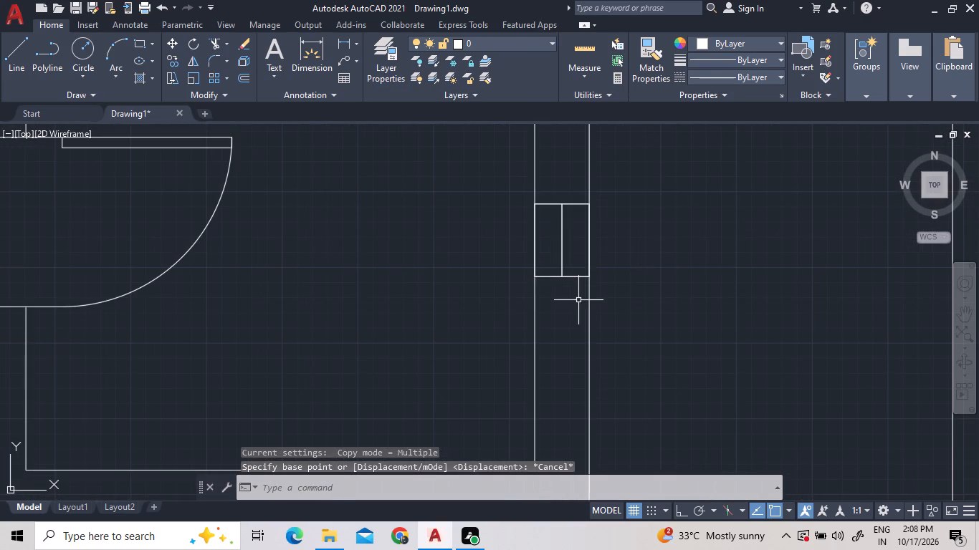
{"action": "left_click", "coordinate": [572, 271]}
{"action": "key", "text": "Escape"}
{"action": "left_click", "coordinate": [573, 289]}
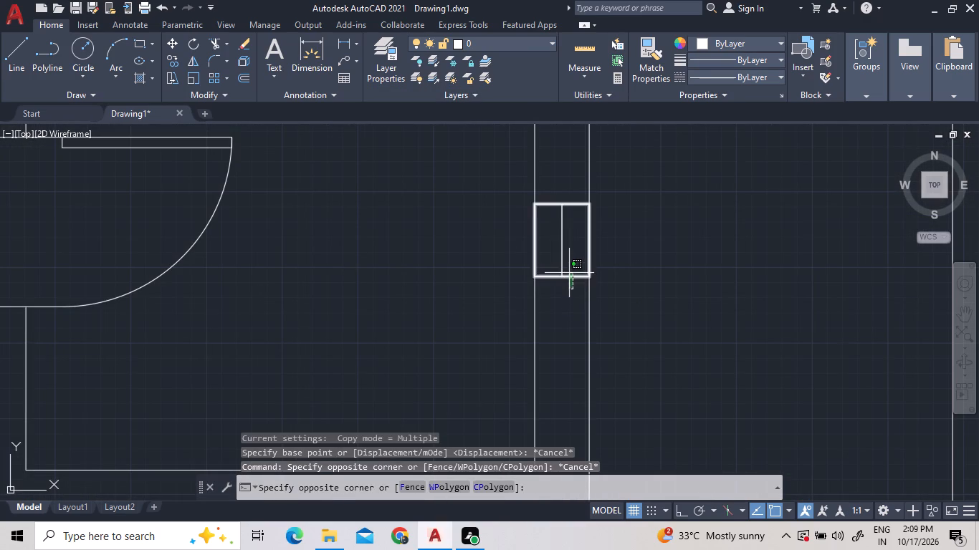
{"action": "key", "text": "Escape"}
{"action": "double_click", "coordinate": [577, 288]}
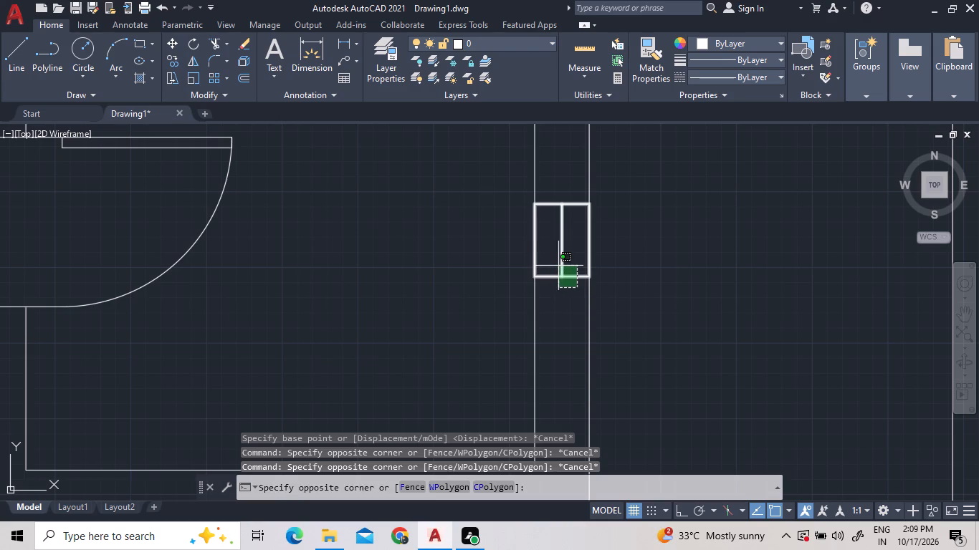
{"action": "left_click", "coordinate": [555, 262]}
{"action": "right_click", "coordinate": [558, 262]}
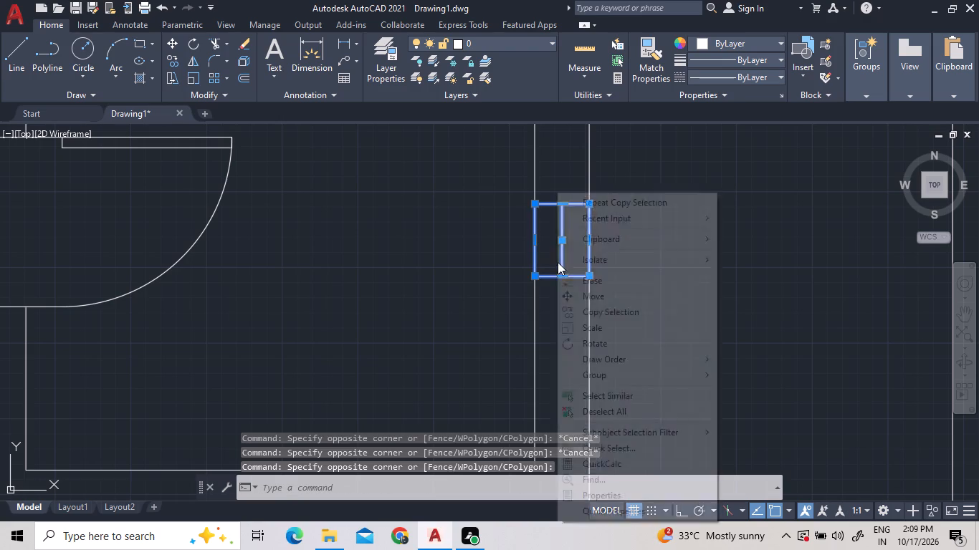
{"action": "left_click", "coordinate": [573, 309]}
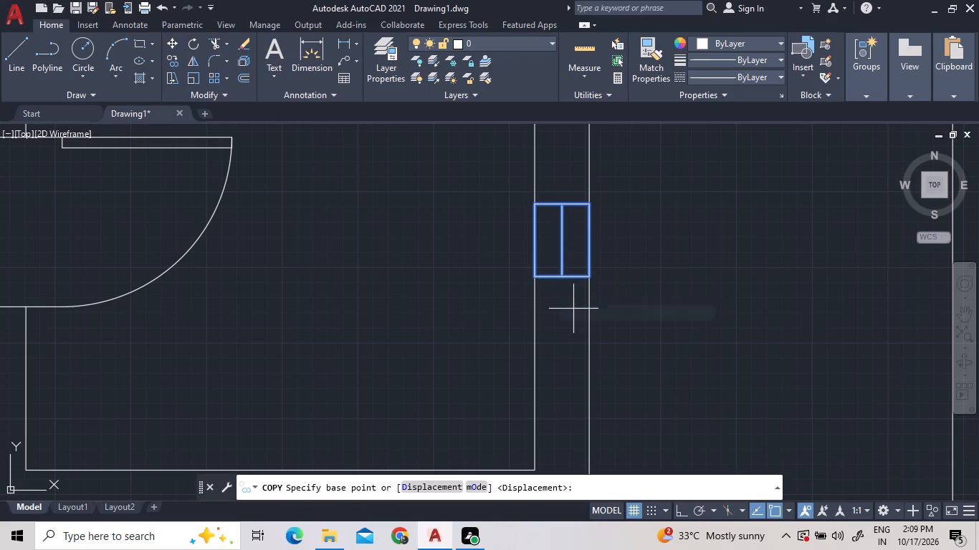
{"action": "left_click", "coordinate": [586, 279]}
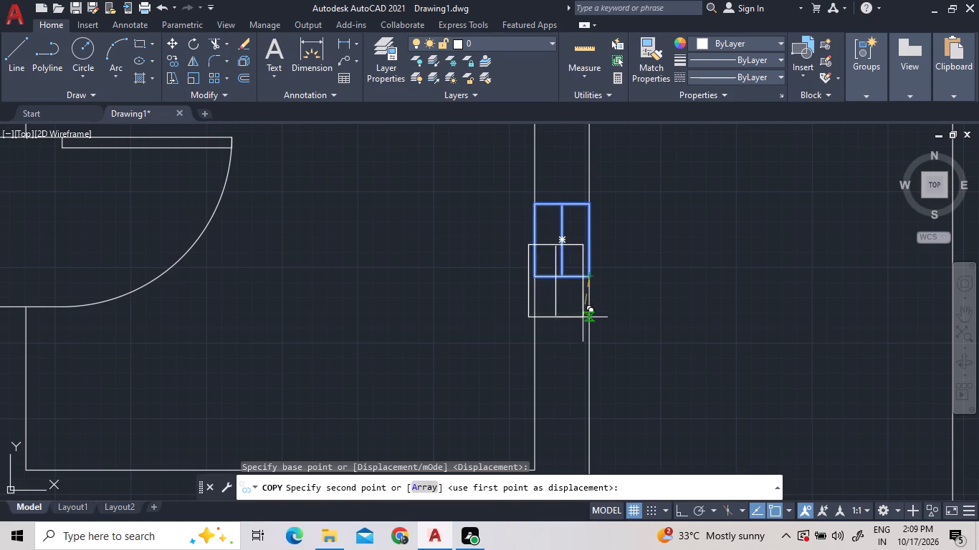
{"action": "scroll", "coordinate": [582, 312], "scroll_direction": "down", "scroll_amount": 4}
{"action": "key", "text": "F8"}
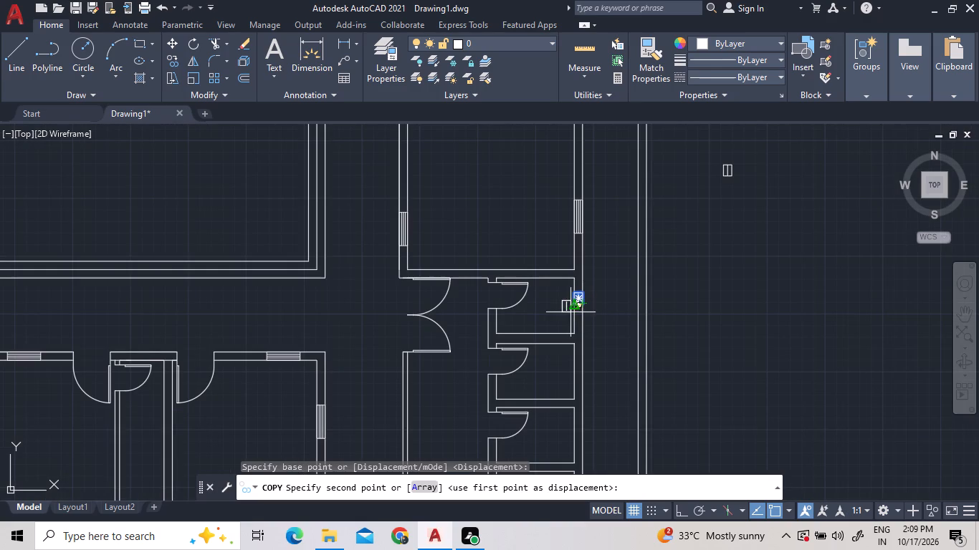
{"action": "scroll", "coordinate": [578, 380], "scroll_direction": "up", "scroll_amount": 4}
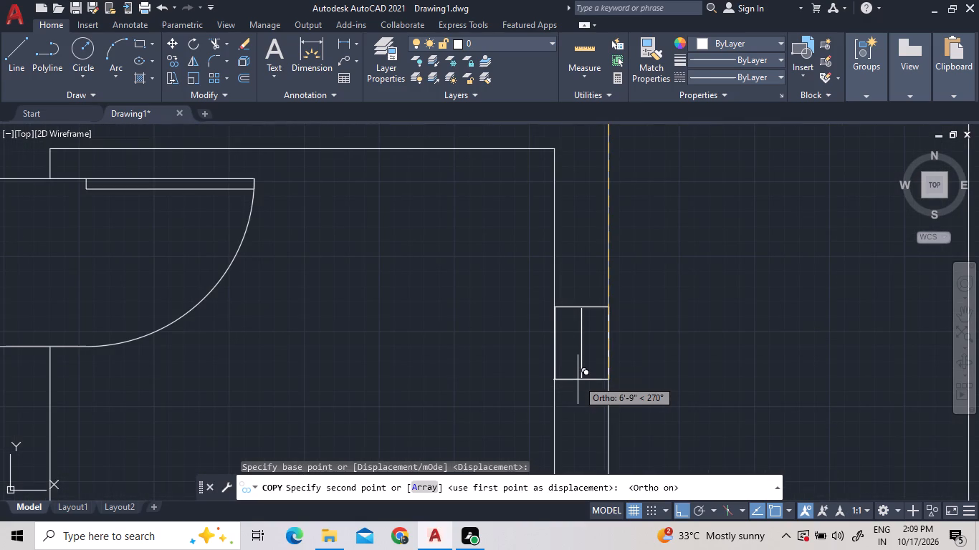
{"action": "left_click", "coordinate": [578, 410]}
Place two more copies on the inner line of the east exterior wall, one each at the third and fourth cubicles.
{"action": "scroll", "coordinate": [572, 352], "scroll_direction": "down", "scroll_amount": 3}
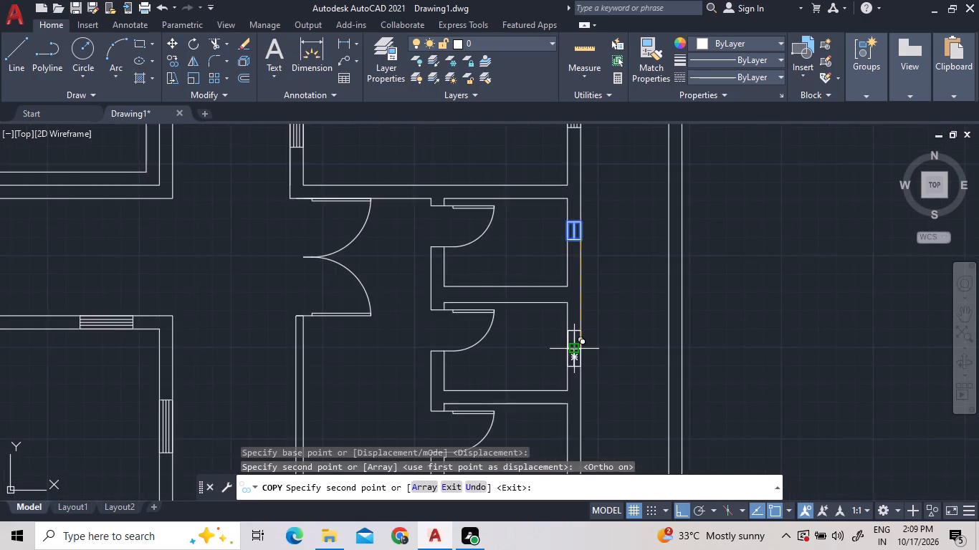
{"action": "scroll", "coordinate": [570, 354], "scroll_direction": "down", "scroll_amount": 3}
{"action": "scroll", "coordinate": [570, 392], "scroll_direction": "up", "scroll_amount": 5}
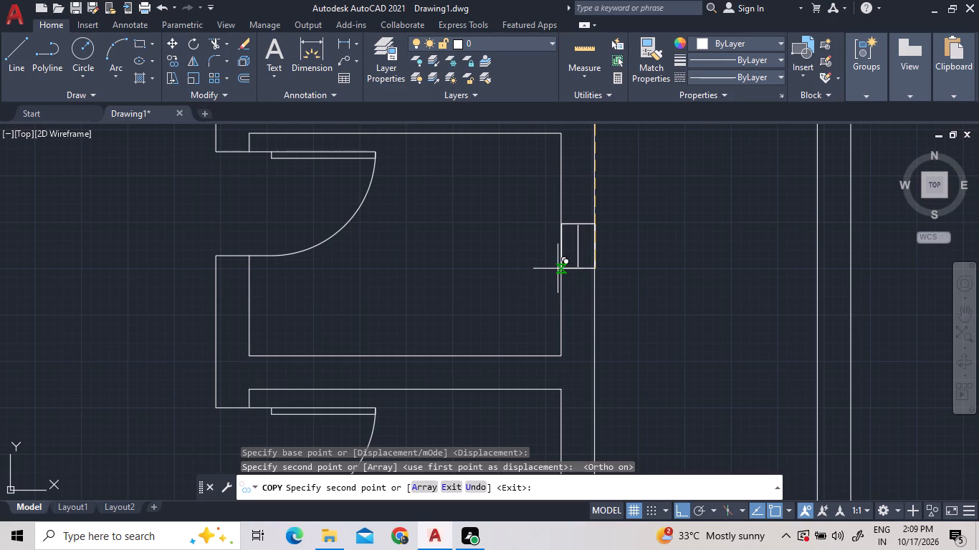
{"action": "double_click", "coordinate": [558, 269]}
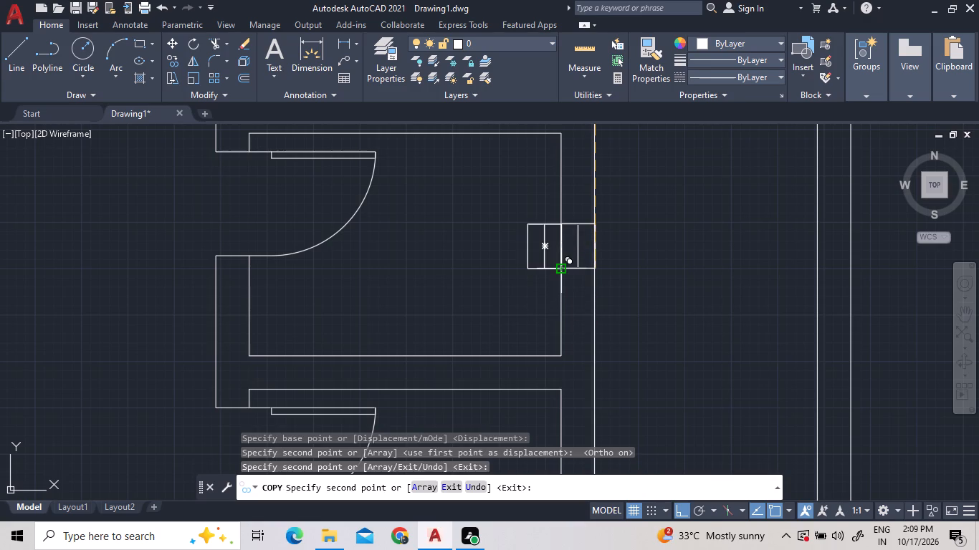
{"action": "scroll", "coordinate": [563, 319], "scroll_direction": "down", "scroll_amount": 3}
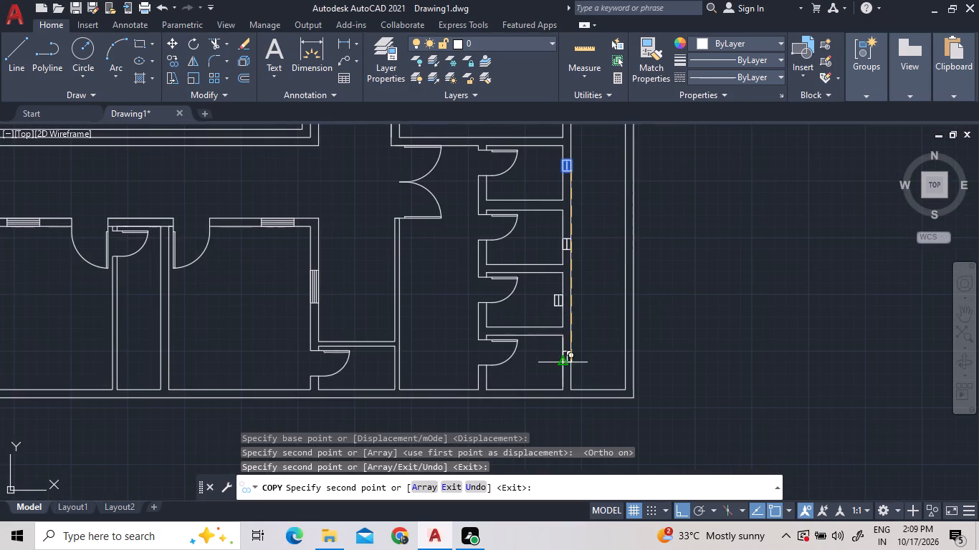
{"action": "scroll", "coordinate": [563, 364], "scroll_direction": "up", "scroll_amount": 2}
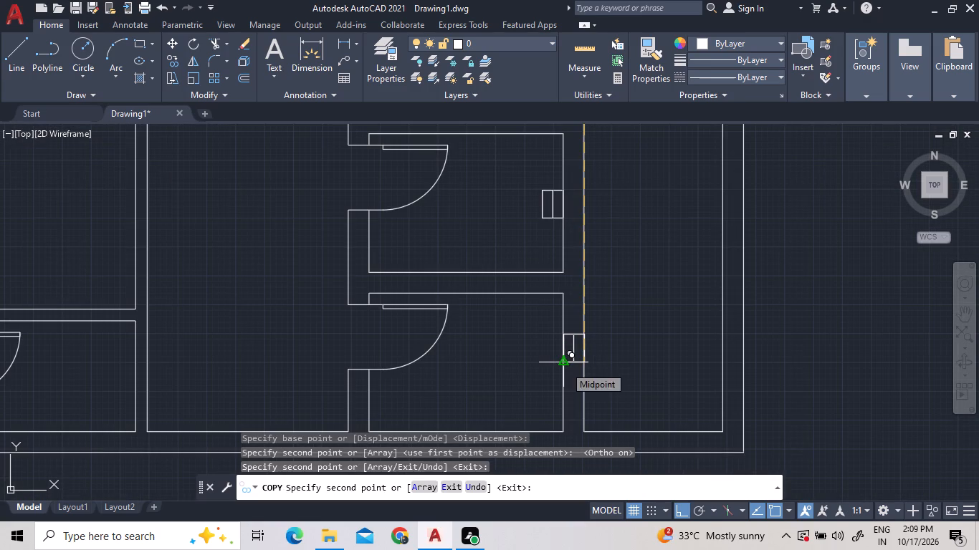
{"action": "scroll", "coordinate": [567, 367], "scroll_direction": "up", "scroll_amount": 1}
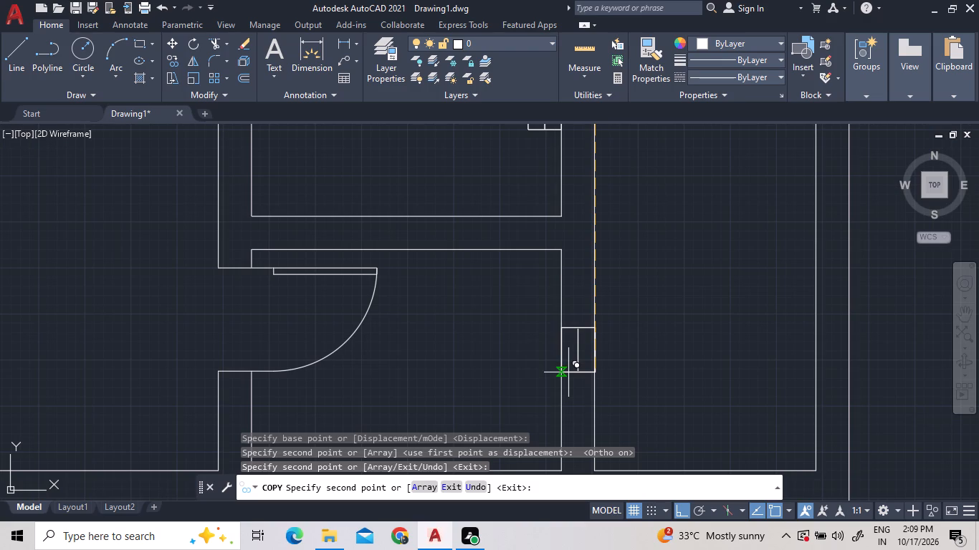
{"action": "double_click", "coordinate": [568, 374]}
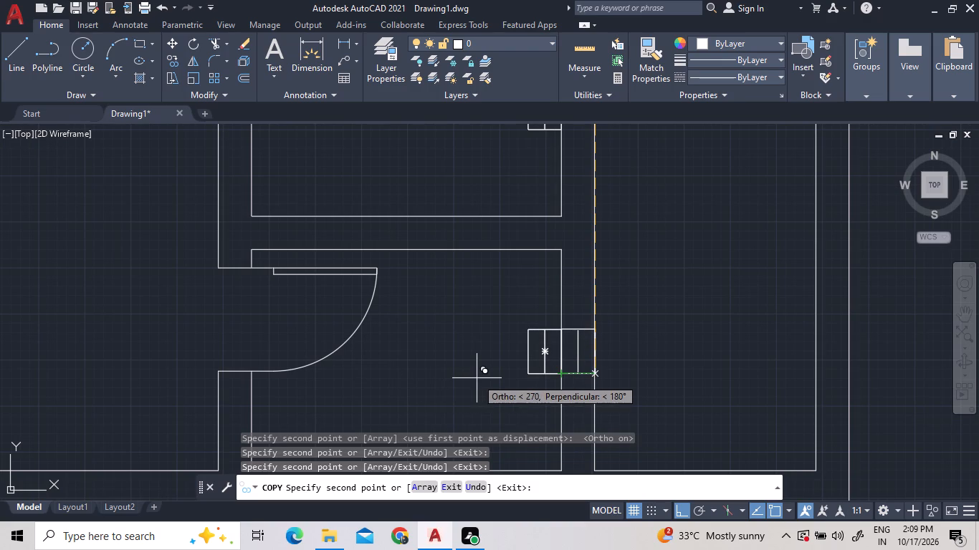
{"action": "key", "text": "Escape"}
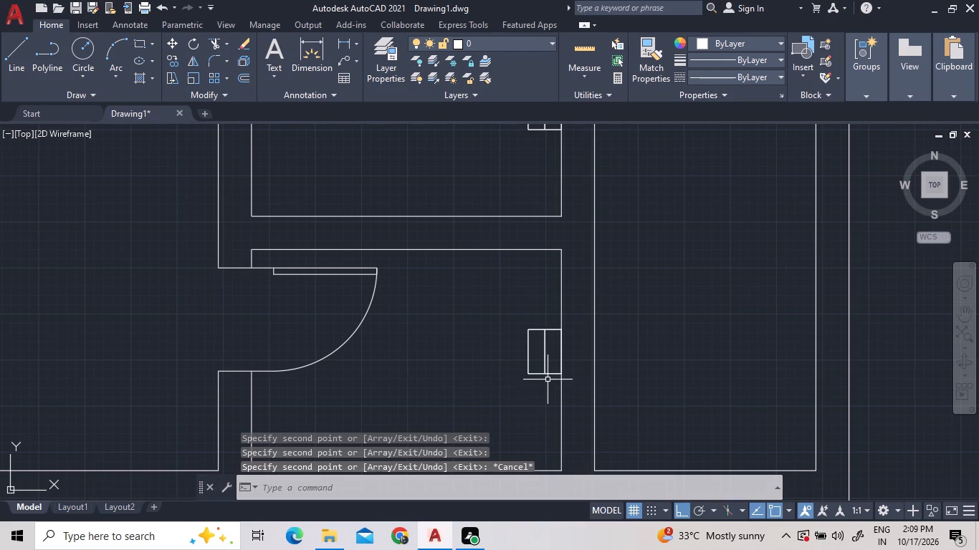
Move the southernmost cubicle's opening symbol by its southeast corner onto the outer line of the east exterior wall.
{"action": "double_click", "coordinate": [550, 377]}
{"action": "left_click", "coordinate": [528, 361]}
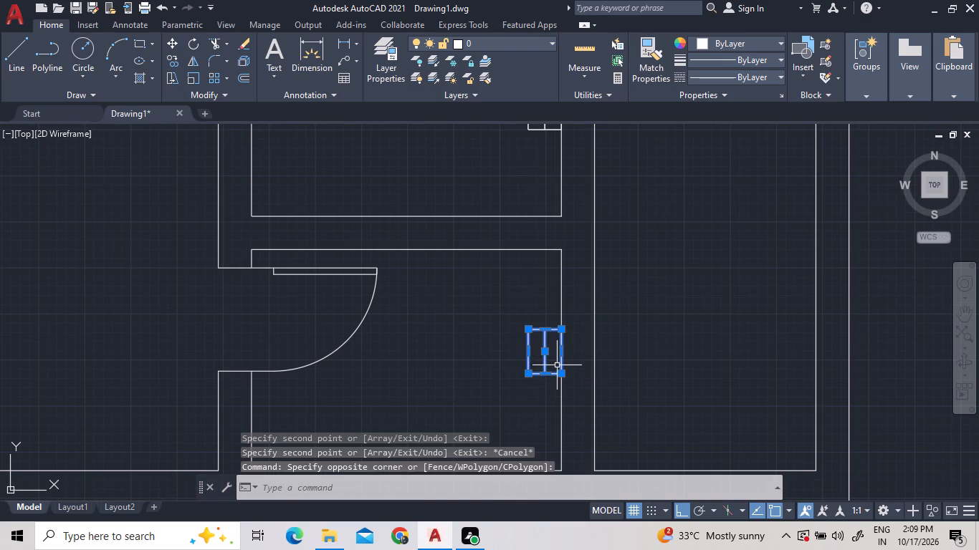
{"action": "right_click", "coordinate": [564, 370]}
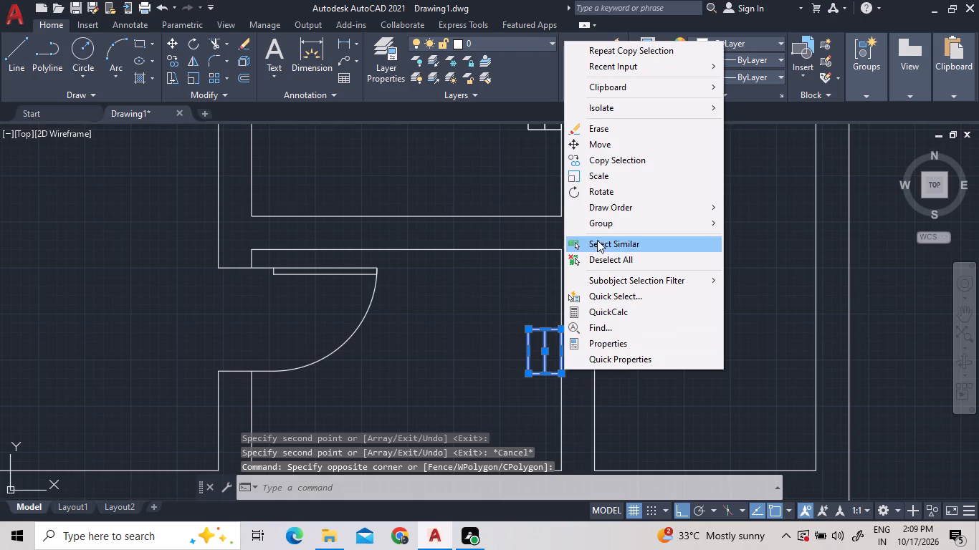
{"action": "left_click", "coordinate": [600, 150]}
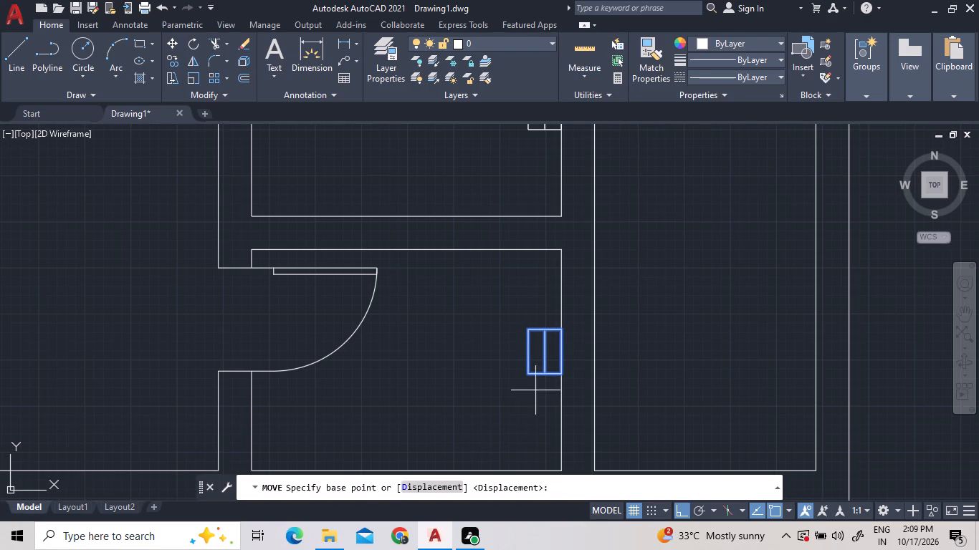
{"action": "scroll", "coordinate": [552, 377], "scroll_direction": "up", "scroll_amount": 4}
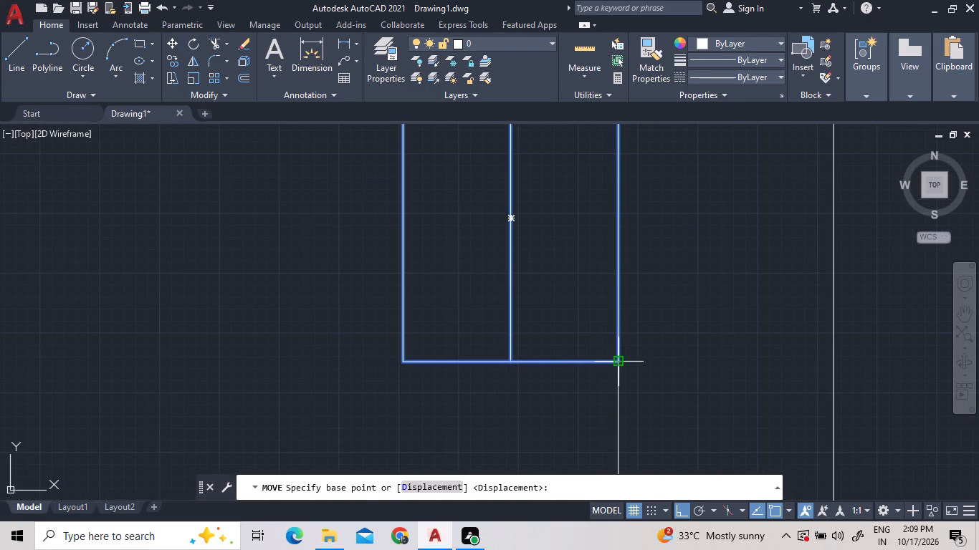
{"action": "double_click", "coordinate": [617, 362]}
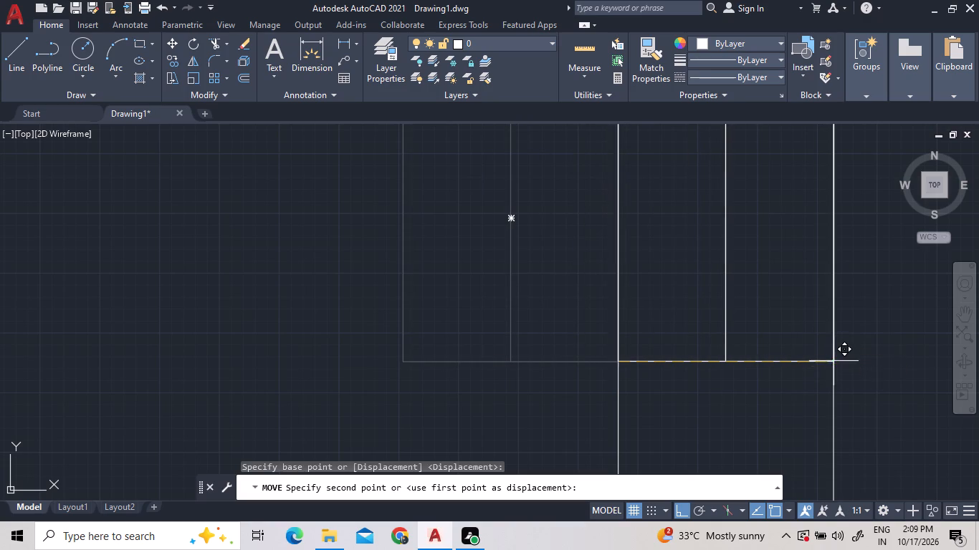
{"action": "double_click", "coordinate": [832, 360]}
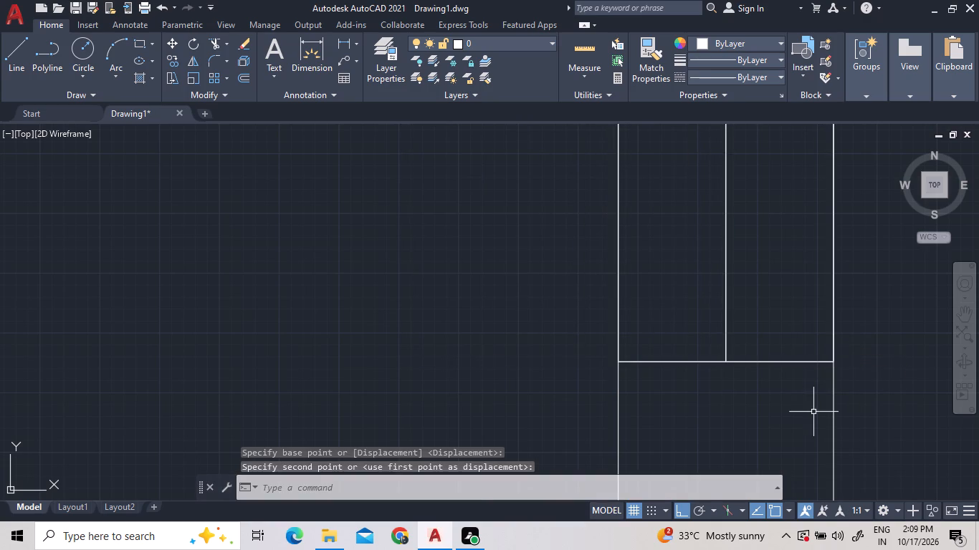
Move the third cubicle's opening symbol by its southeast corner straight east onto the outer line of the east exterior wall.
{"action": "scroll", "coordinate": [813, 412], "scroll_direction": "down", "scroll_amount": 7}
{"action": "scroll", "coordinate": [805, 343], "scroll_direction": "up", "scroll_amount": 3}
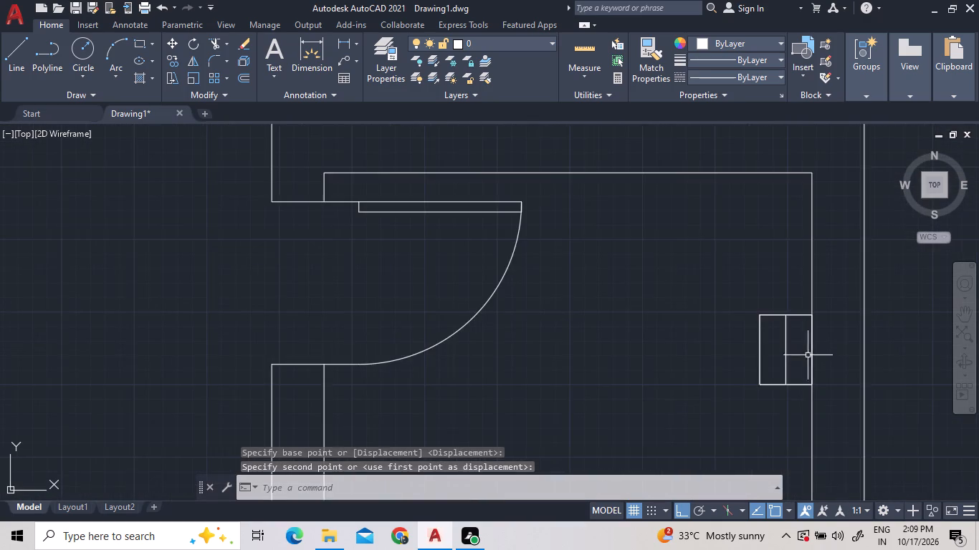
{"action": "scroll", "coordinate": [811, 362], "scroll_direction": "up", "scroll_amount": 2}
{"action": "left_click", "coordinate": [796, 436]}
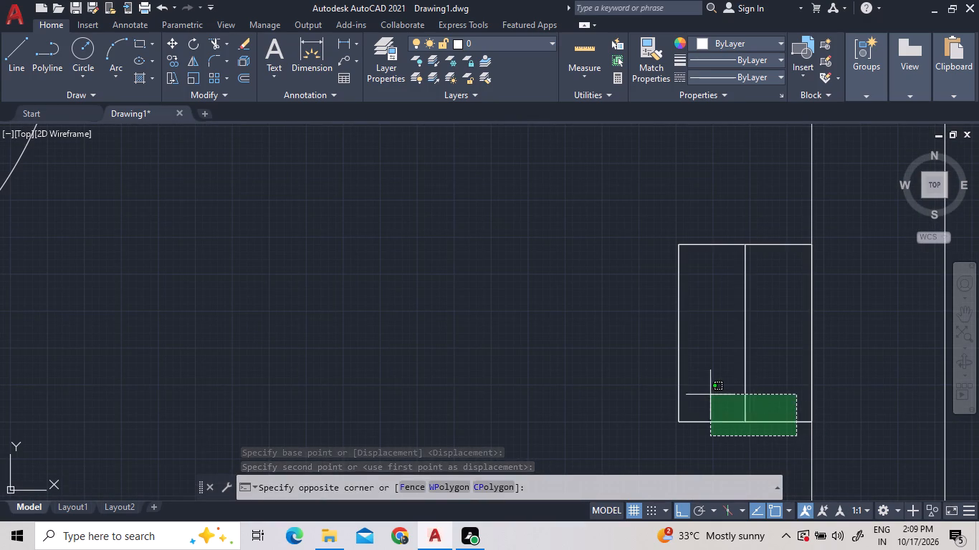
{"action": "double_click", "coordinate": [710, 402]}
{"action": "right_click", "coordinate": [717, 372]}
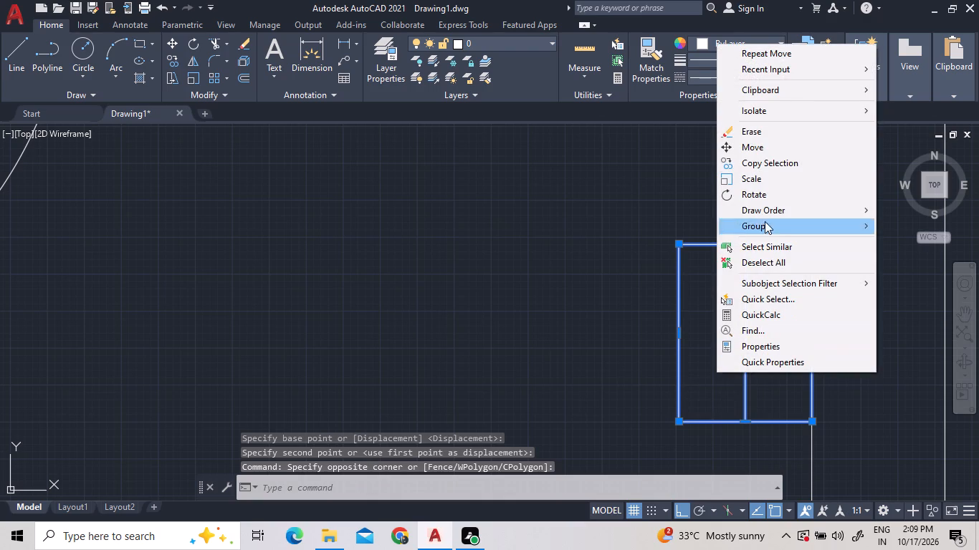
{"action": "left_click", "coordinate": [744, 150]}
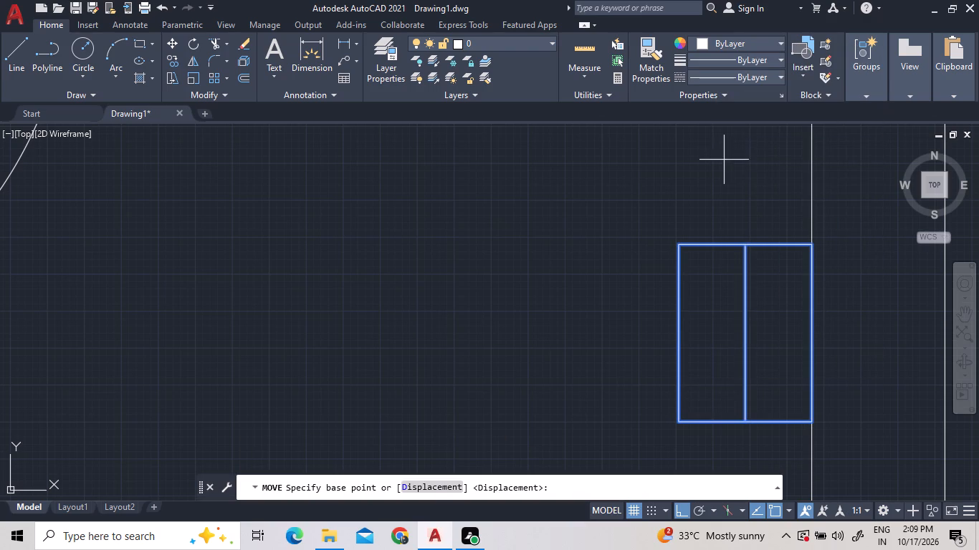
{"action": "double_click", "coordinate": [808, 419]}
{"action": "scroll", "coordinate": [874, 428], "scroll_direction": "down", "scroll_amount": 3}
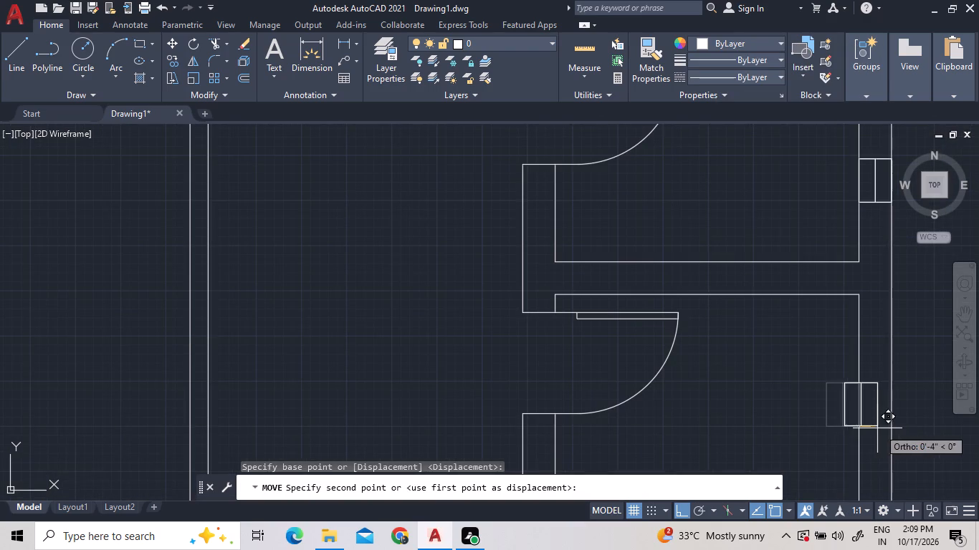
{"action": "scroll", "coordinate": [880, 420], "scroll_direction": "up", "scroll_amount": 3}
{"action": "scroll", "coordinate": [878, 419], "scroll_direction": "down", "scroll_amount": 3}
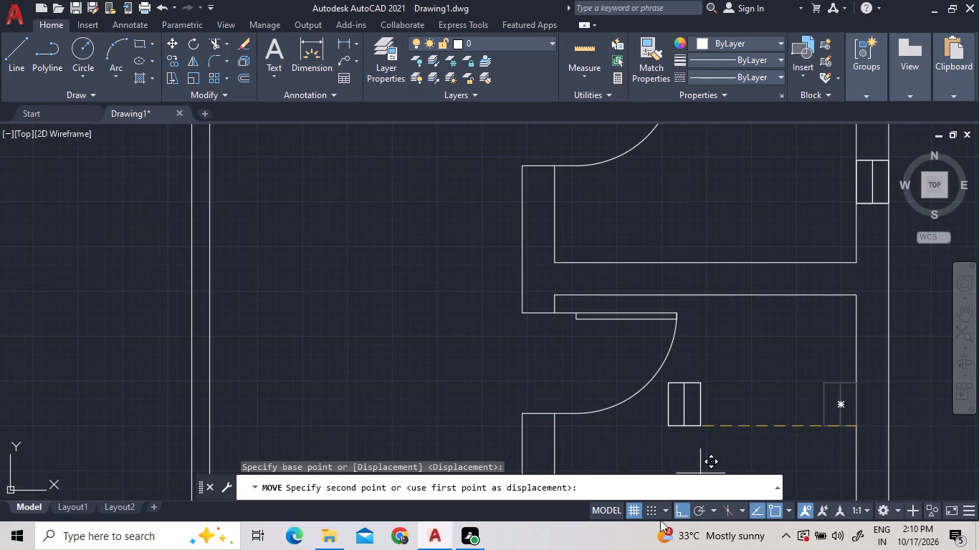
{"action": "scroll", "coordinate": [876, 428], "scroll_direction": "up", "scroll_amount": 1}
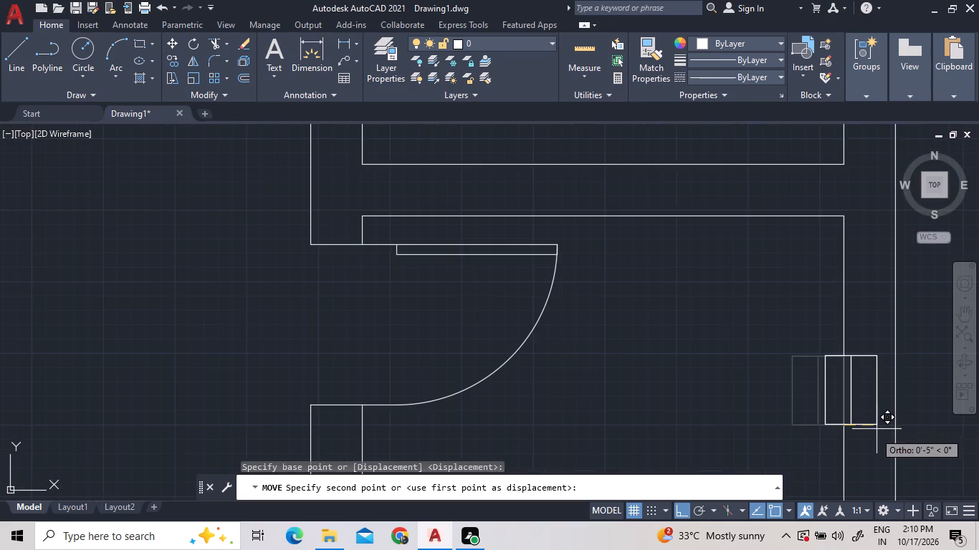
{"action": "scroll", "coordinate": [871, 436], "scroll_direction": "down", "scroll_amount": 1}
{"action": "scroll", "coordinate": [889, 445], "scroll_direction": "up", "scroll_amount": 4}
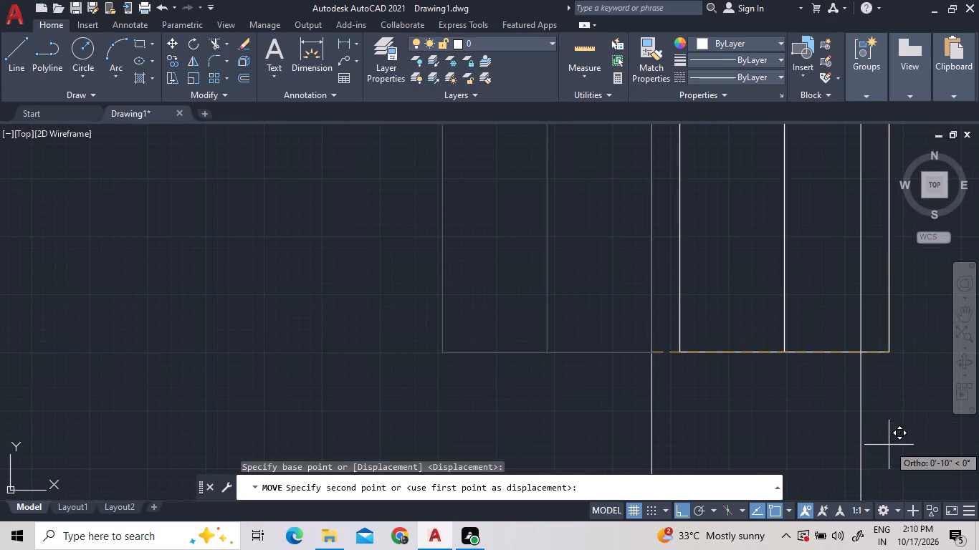
{"action": "scroll", "coordinate": [862, 358], "scroll_direction": "up", "scroll_amount": 4}
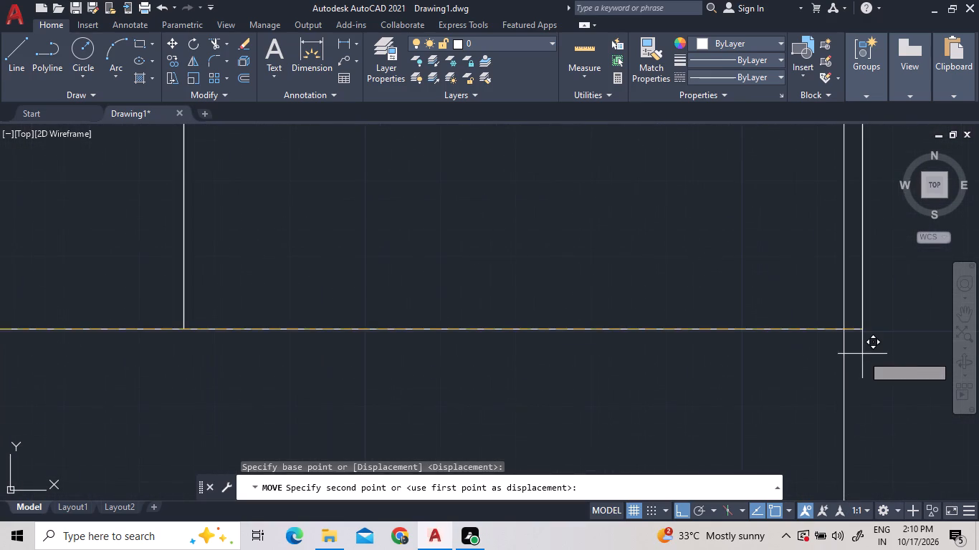
{"action": "scroll", "coordinate": [862, 353], "scroll_direction": "up", "scroll_amount": 2}
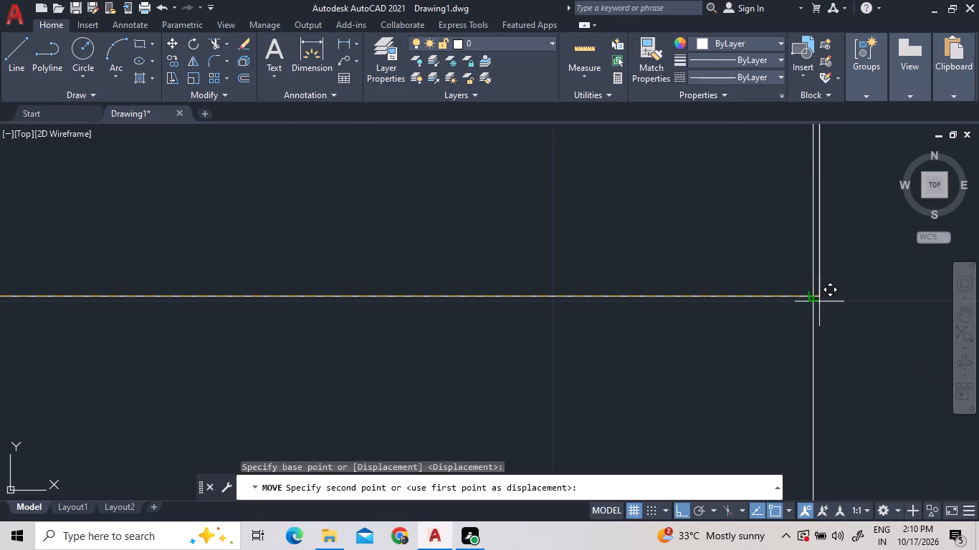
{"action": "triple_click", "coordinate": [815, 299]}
{"action": "left_click", "coordinate": [815, 299]}
{"action": "scroll", "coordinate": [815, 299], "scroll_direction": "down", "scroll_amount": 3}
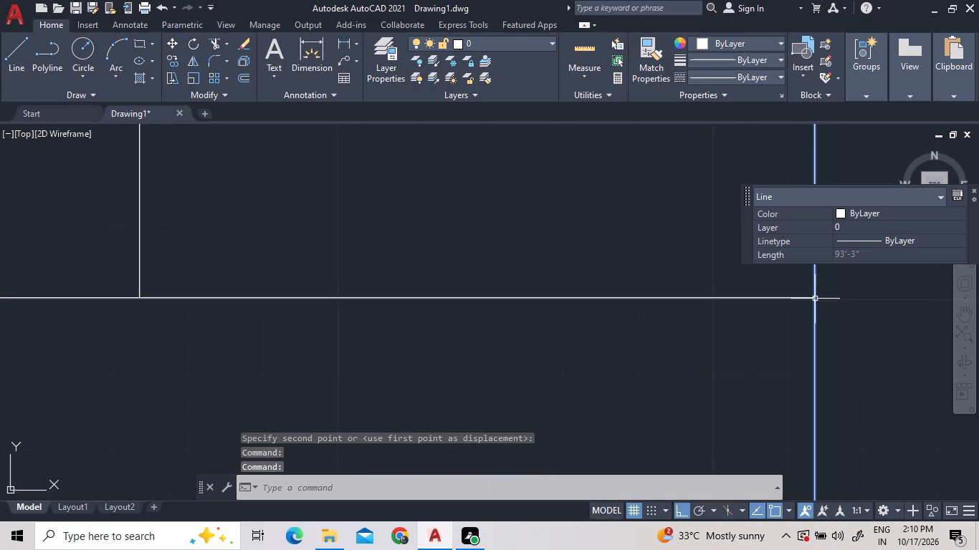
{"action": "scroll", "coordinate": [817, 314], "scroll_direction": "down", "scroll_amount": 9}
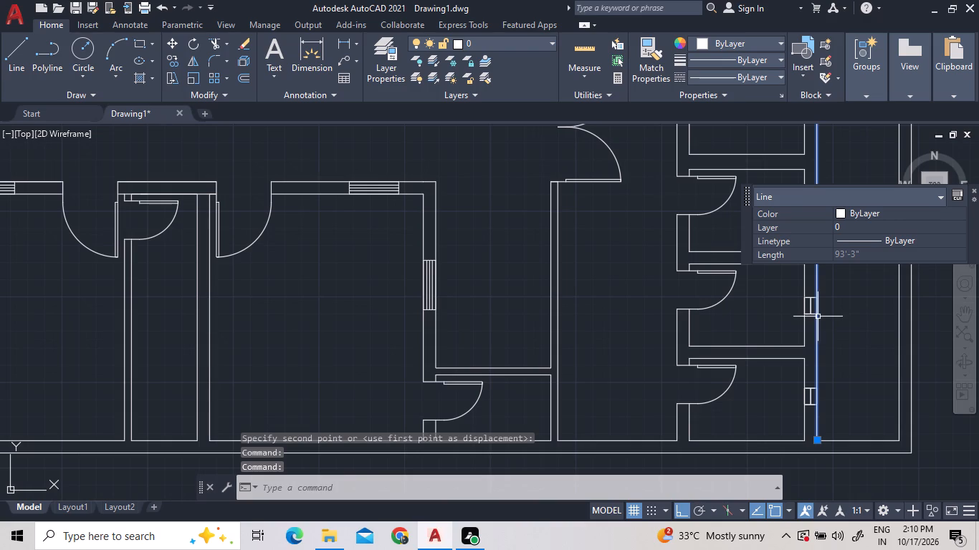
{"action": "key", "text": "Escape"}
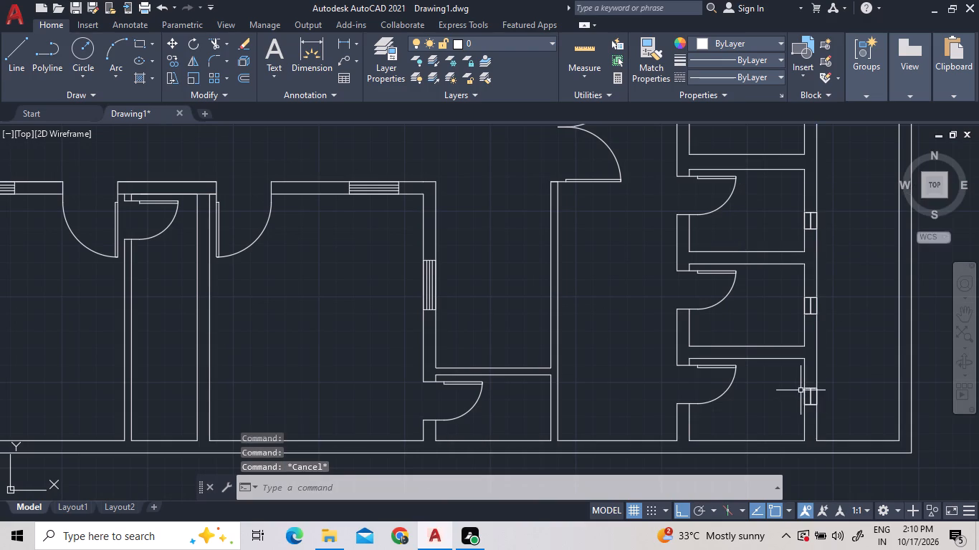
Rotate the spare opening symbol outside the plan by 270° about its northeast corner, laying it horizontally.
{"action": "scroll", "coordinate": [796, 387], "scroll_direction": "down", "scroll_amount": 2}
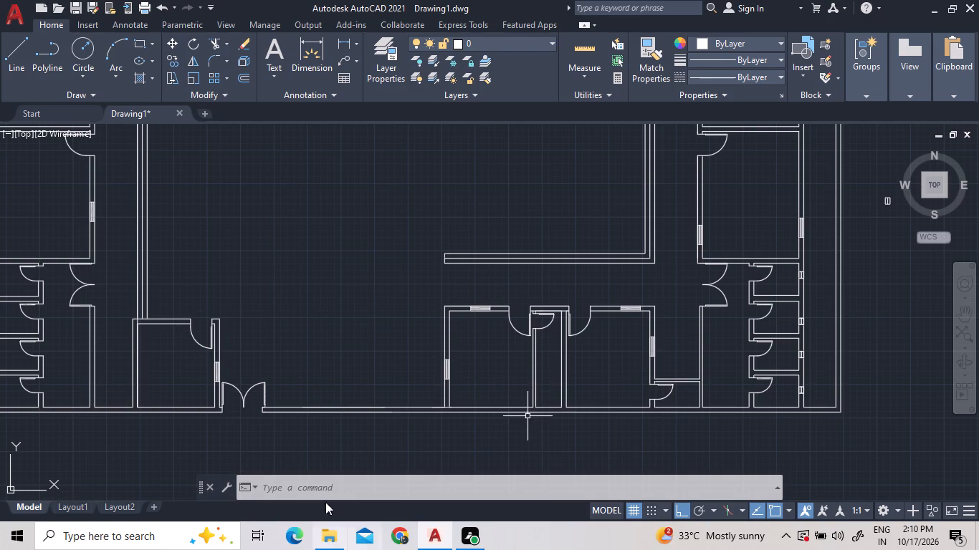
{"action": "left_click", "coordinate": [902, 208]}
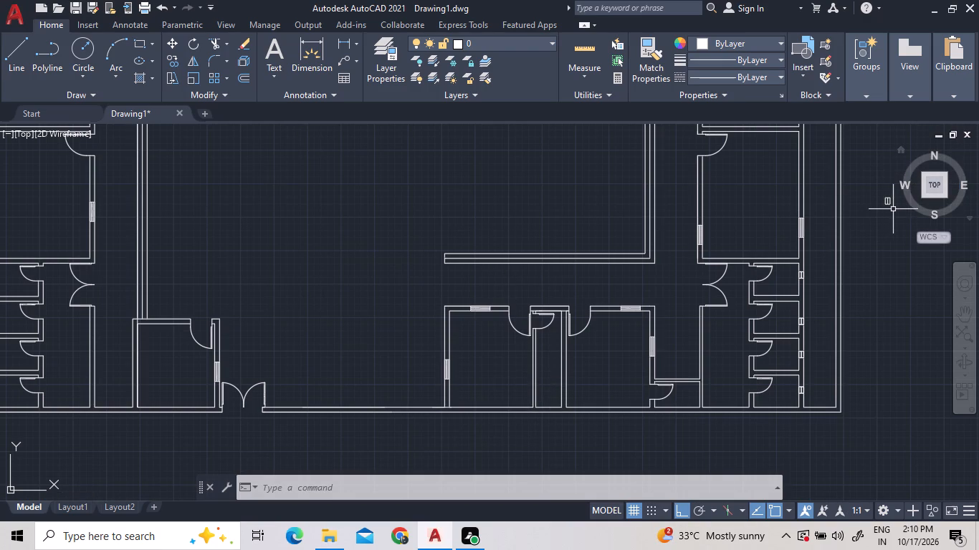
{"action": "left_click", "coordinate": [894, 209]}
{"action": "left_click", "coordinate": [877, 193]}
{"action": "right_click", "coordinate": [870, 203]}
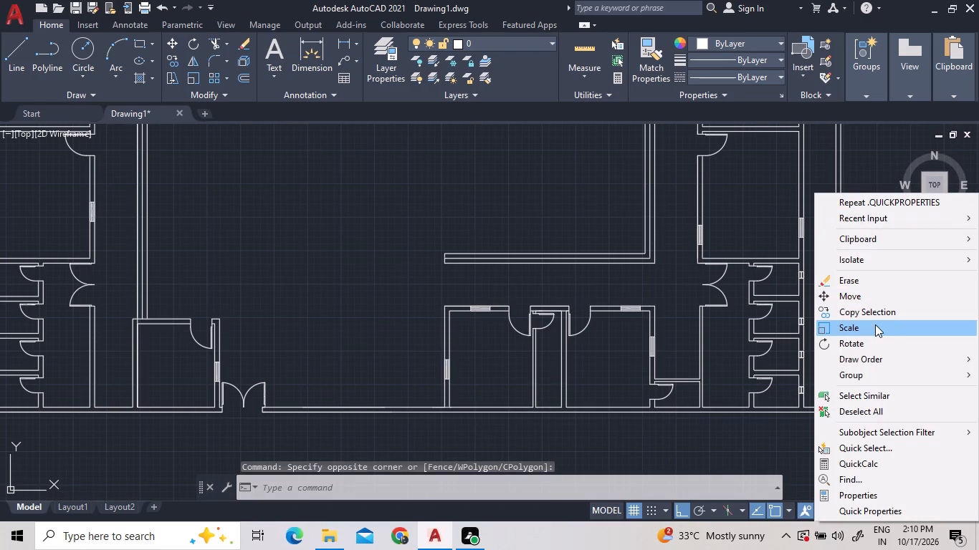
{"action": "left_click", "coordinate": [869, 344]}
{"action": "scroll", "coordinate": [877, 203], "scroll_direction": "up", "scroll_amount": 2}
{"action": "scroll", "coordinate": [866, 244], "scroll_direction": "down", "scroll_amount": 1}
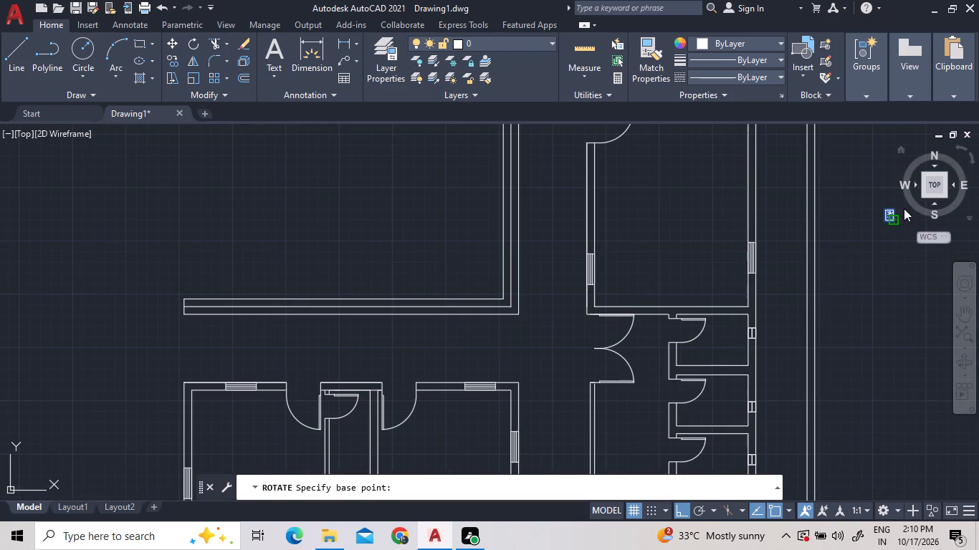
{"action": "scroll", "coordinate": [904, 208], "scroll_direction": "up", "scroll_amount": 2}
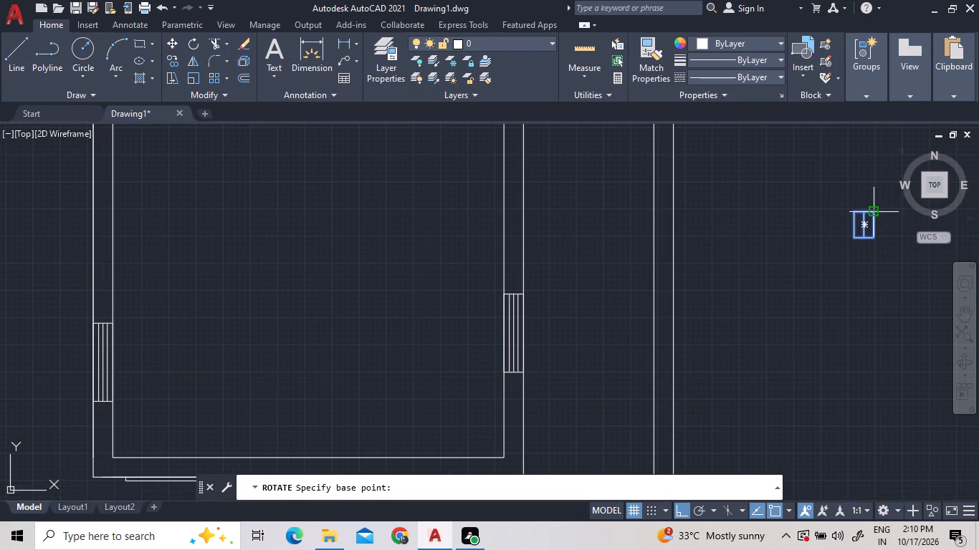
{"action": "left_click", "coordinate": [877, 212]}
{"action": "triple_click", "coordinate": [889, 237]}
{"action": "double_click", "coordinate": [889, 239]}
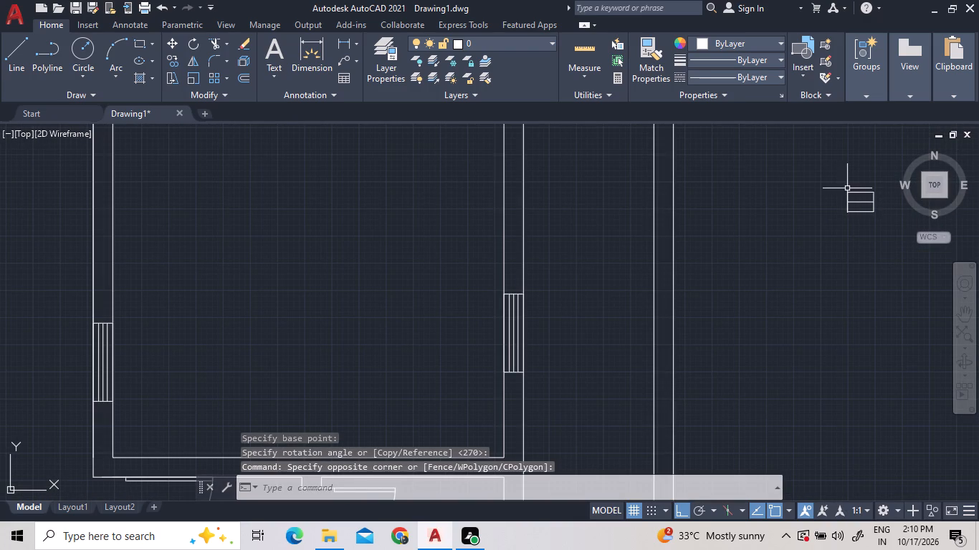
Copy the horizontal opening symbol by its southwest corner onto the south exterior wall's outer line, at the small room west of the east cubicles.
{"action": "right_click", "coordinate": [837, 188]}
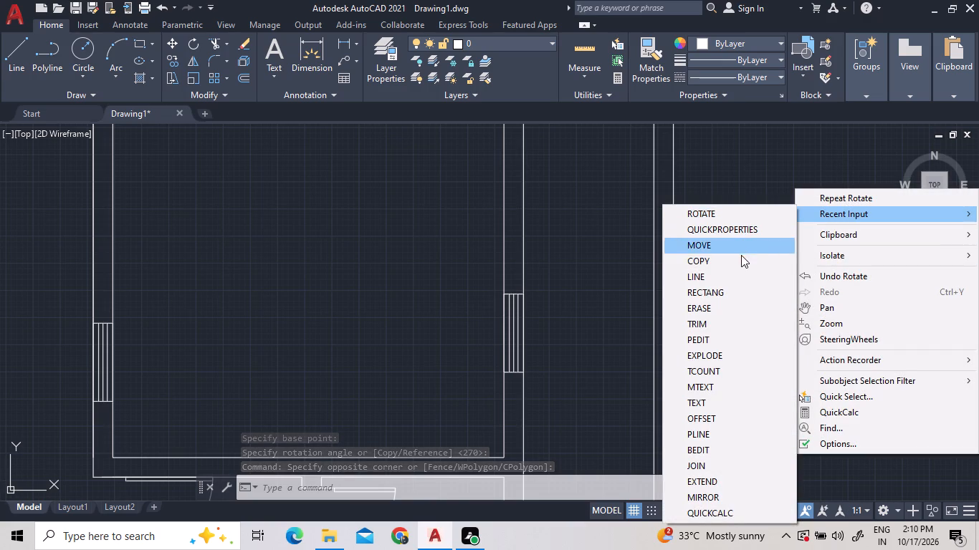
{"action": "left_click", "coordinate": [740, 259]}
{"action": "left_click", "coordinate": [884, 224]}
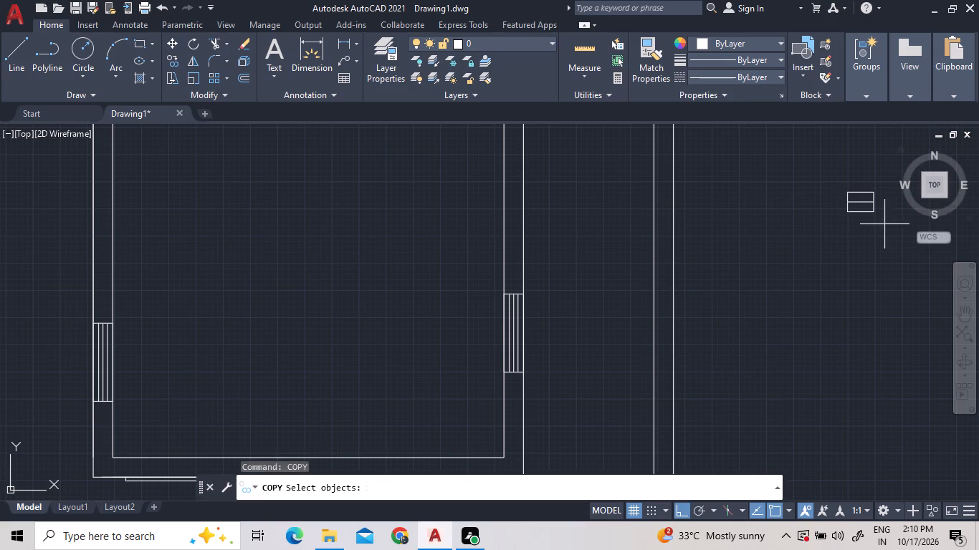
{"action": "triple_click", "coordinate": [836, 182]}
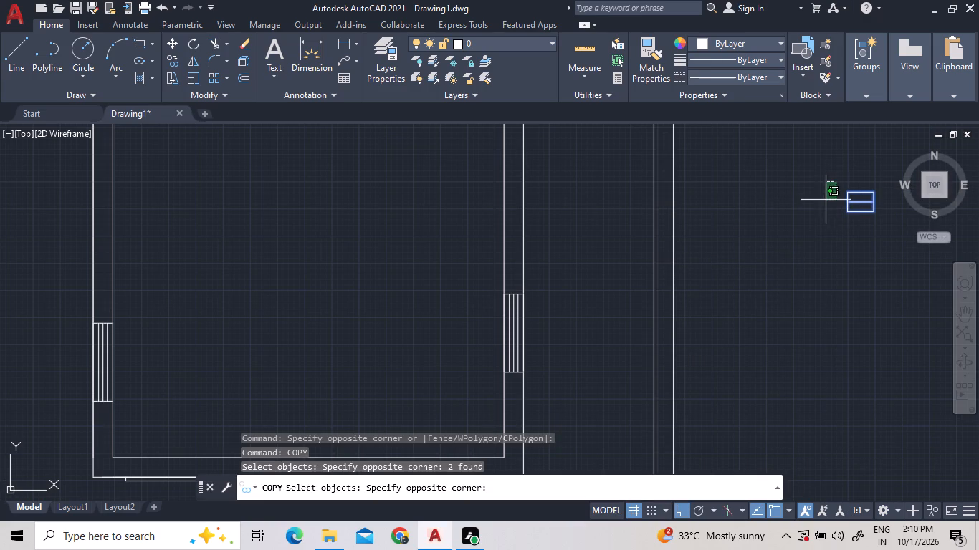
{"action": "right_click", "coordinate": [823, 199]}
{"action": "right_click", "coordinate": [817, 197]}
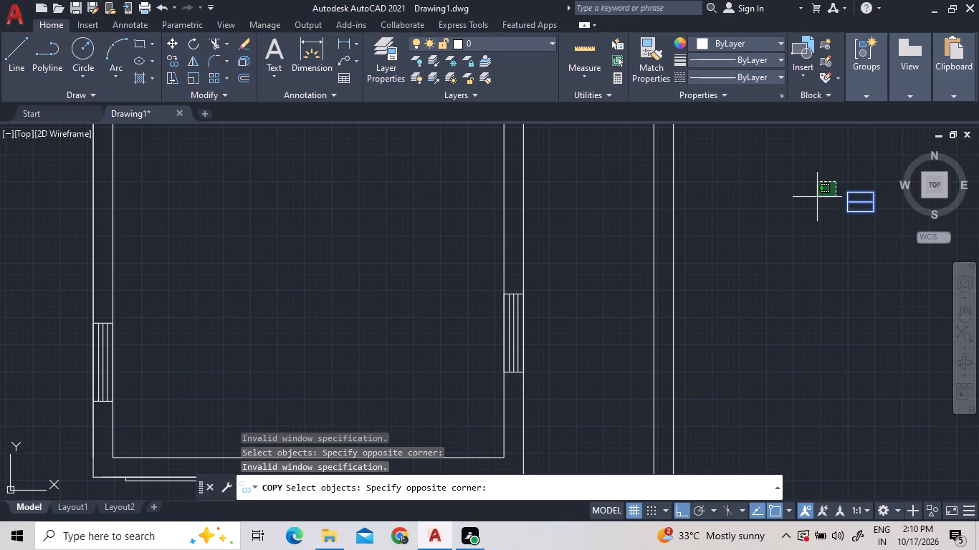
{"action": "double_click", "coordinate": [817, 197]}
{"action": "left_click", "coordinate": [848, 200]}
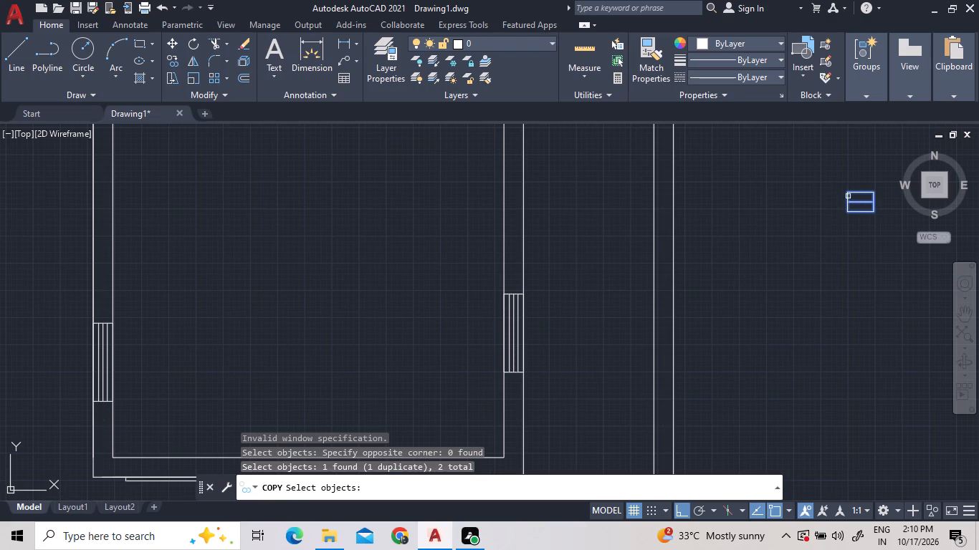
{"action": "right_click", "coordinate": [848, 196]}
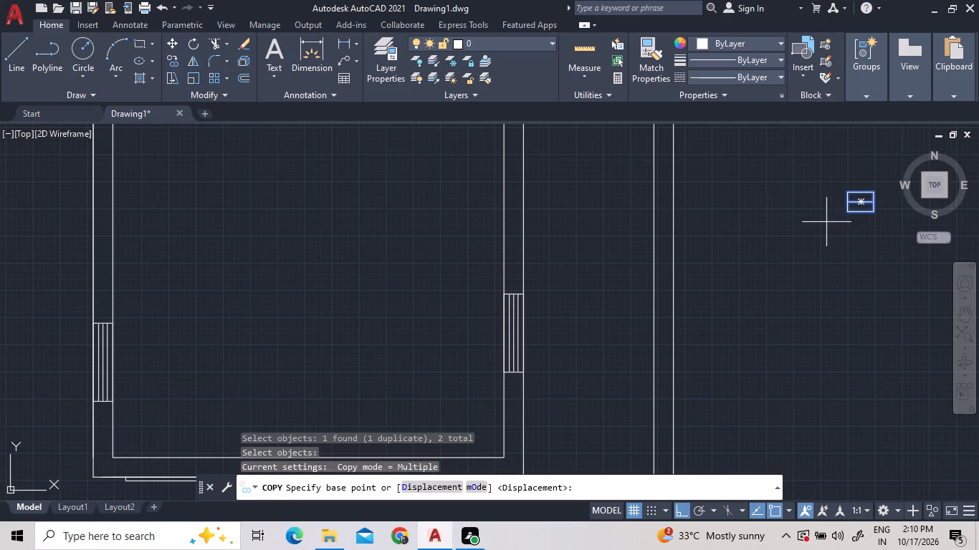
{"action": "double_click", "coordinate": [846, 213]}
{"action": "scroll", "coordinate": [692, 269], "scroll_direction": "down", "scroll_amount": 1}
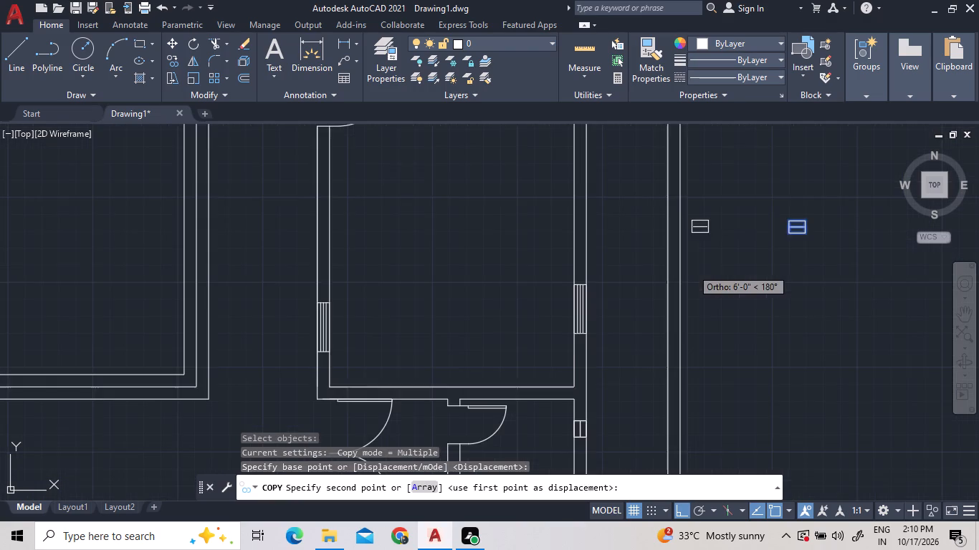
{"action": "scroll", "coordinate": [692, 269], "scroll_direction": "down", "scroll_amount": 5}
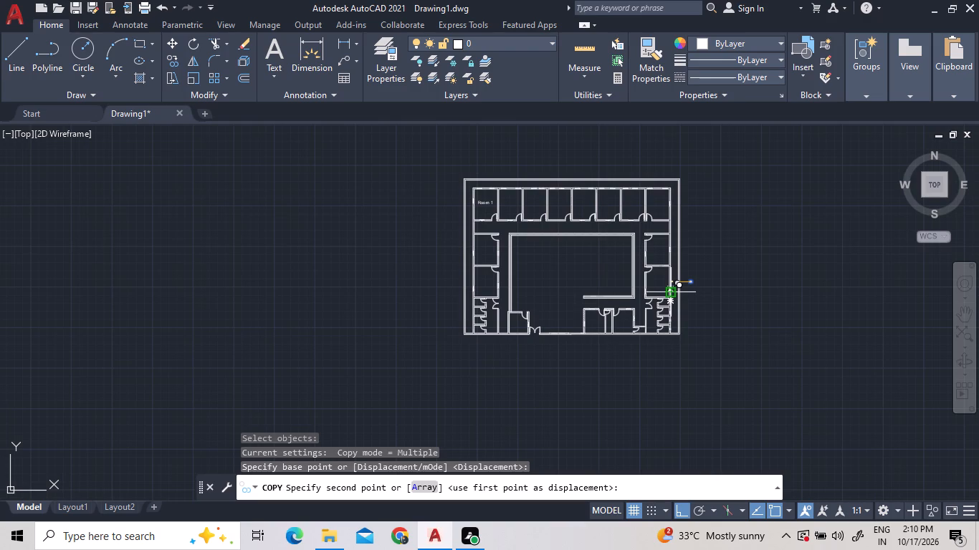
{"action": "key", "text": "F8"}
{"action": "scroll", "coordinate": [631, 334], "scroll_direction": "up", "scroll_amount": 6}
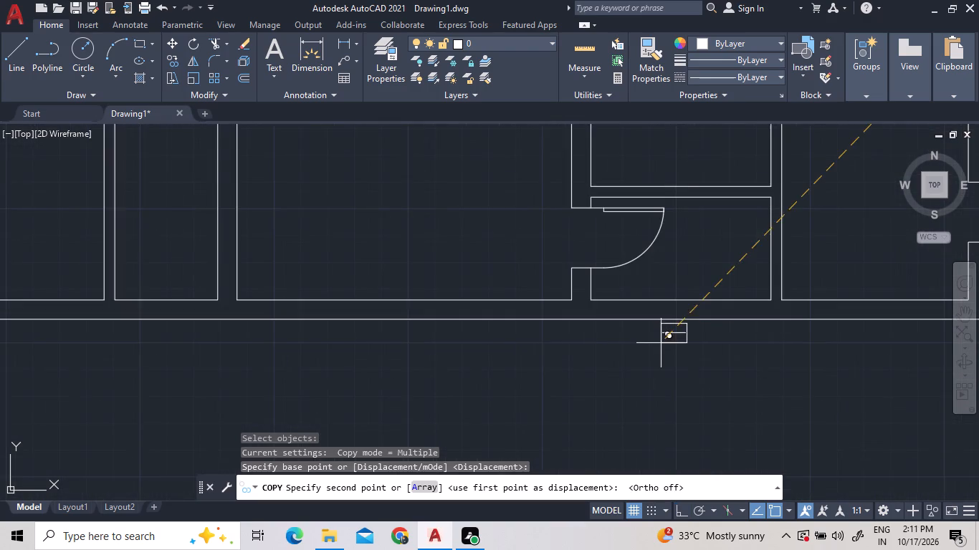
{"action": "scroll", "coordinate": [668, 339], "scroll_direction": "up", "scroll_amount": 3}
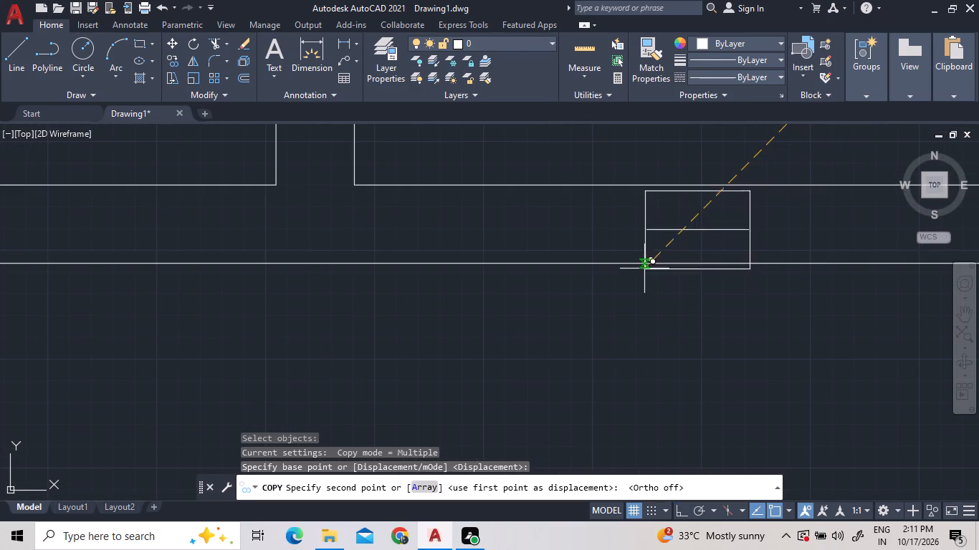
{"action": "scroll", "coordinate": [644, 264], "scroll_direction": "up", "scroll_amount": 7}
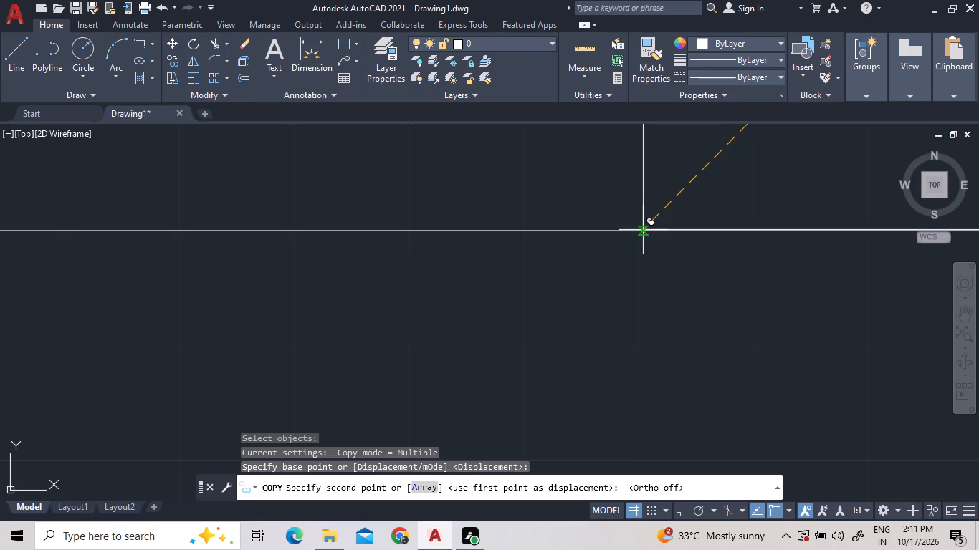
{"action": "scroll", "coordinate": [643, 231], "scroll_direction": "up", "scroll_amount": 7}
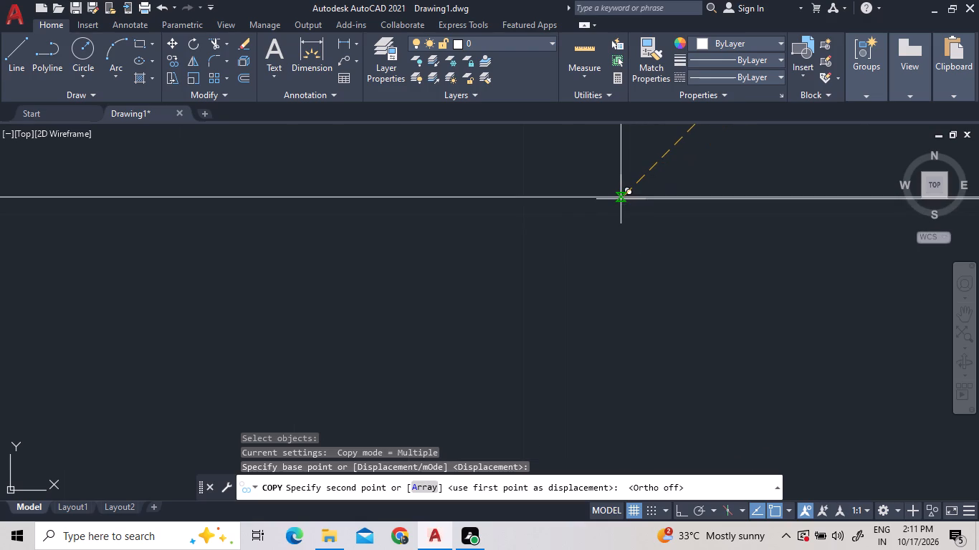
{"action": "scroll", "coordinate": [621, 198], "scroll_direction": "up", "scroll_amount": 7}
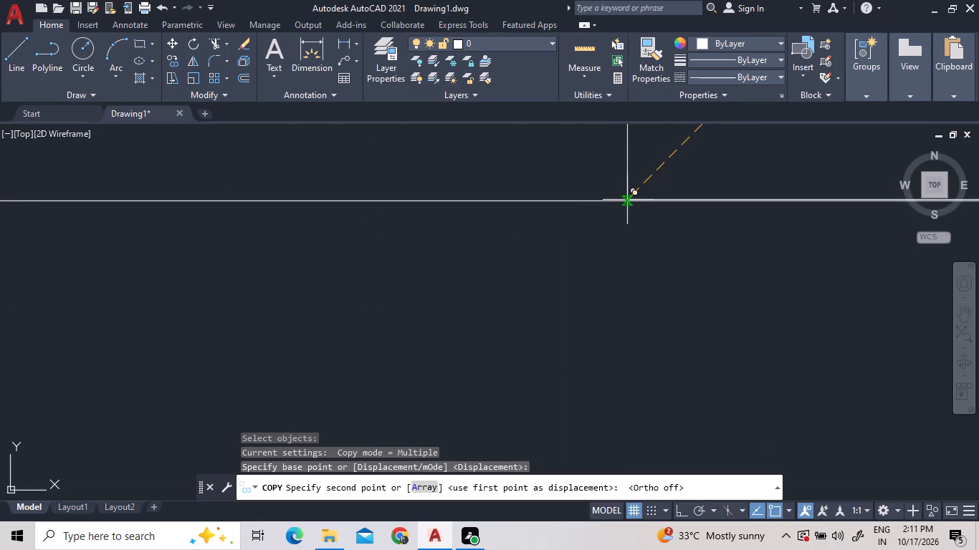
{"action": "left_click", "coordinate": [629, 201]}
Place another copy on the outer line of the south exterior wall, at the narrow room between the two larger southern rooms.
{"action": "scroll", "coordinate": [608, 234], "scroll_direction": "down", "scroll_amount": 3}
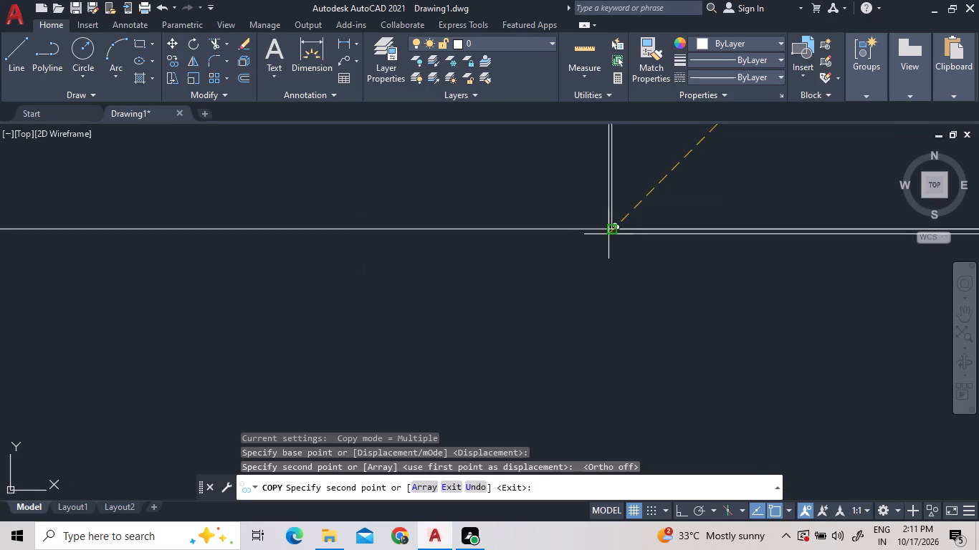
{"action": "scroll", "coordinate": [608, 234], "scroll_direction": "down", "scroll_amount": 18}
{"action": "scroll", "coordinate": [624, 256], "scroll_direction": "down", "scroll_amount": 3}
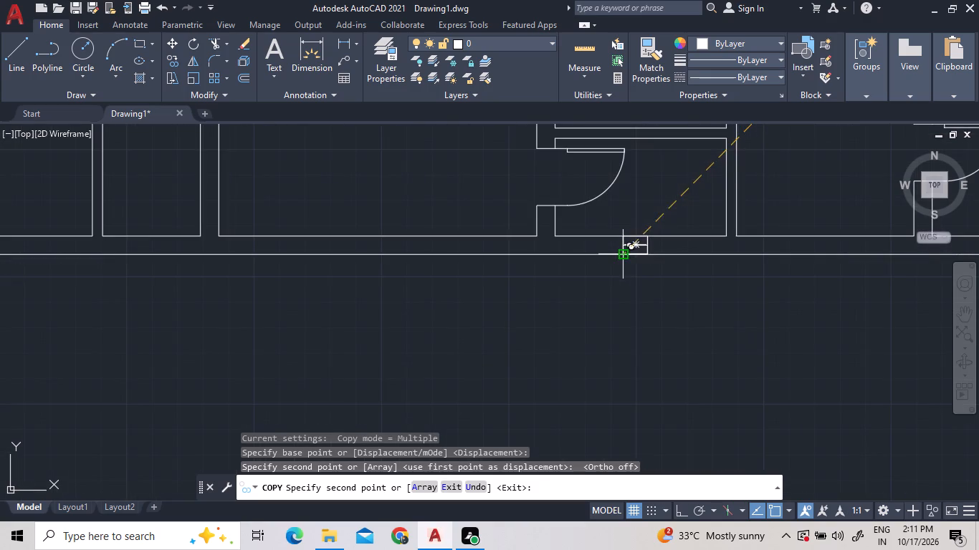
{"action": "scroll", "coordinate": [624, 263], "scroll_direction": "down", "scroll_amount": 3}
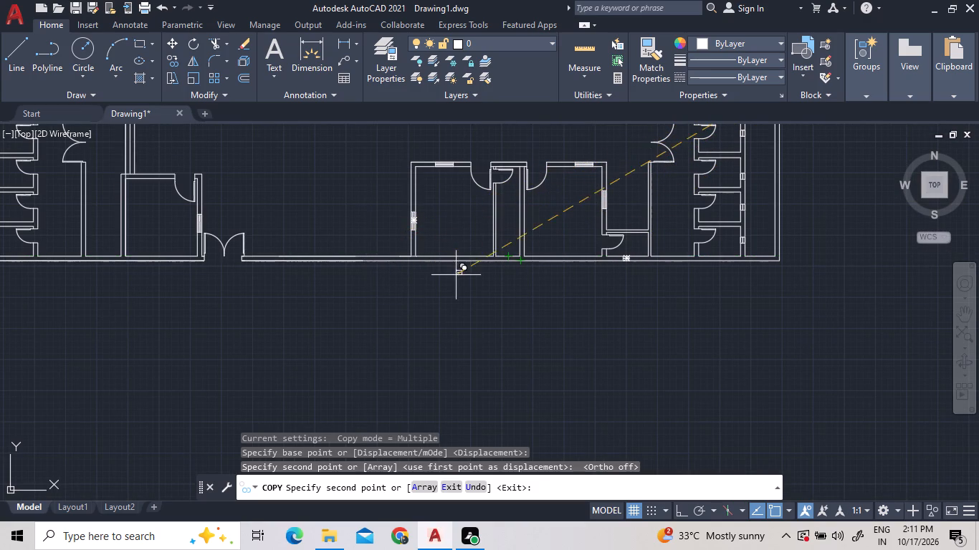
{"action": "scroll", "coordinate": [515, 266], "scroll_direction": "up", "scroll_amount": 4}
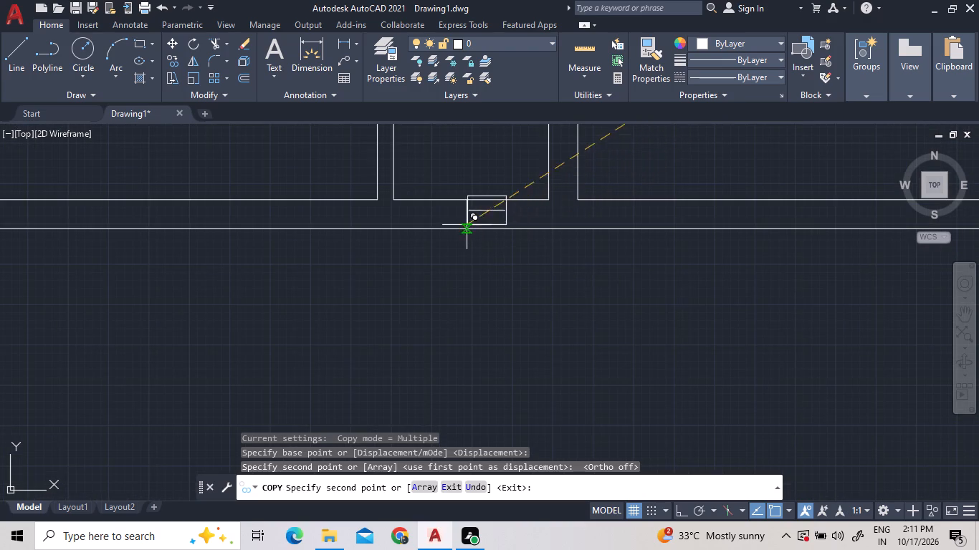
{"action": "scroll", "coordinate": [462, 223], "scroll_direction": "up", "scroll_amount": 5}
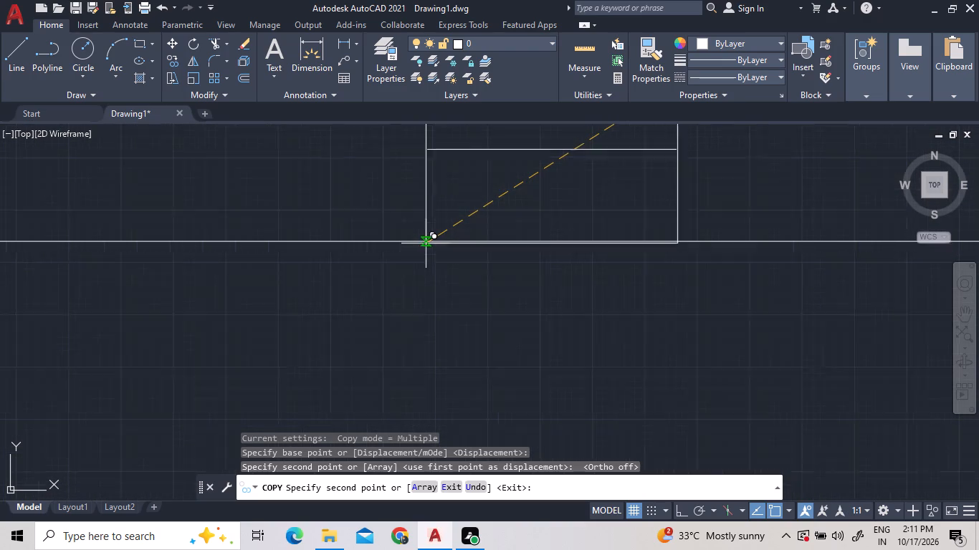
{"action": "scroll", "coordinate": [426, 243], "scroll_direction": "up", "scroll_amount": 8}
{"action": "scroll", "coordinate": [427, 240], "scroll_direction": "down", "scroll_amount": 2}
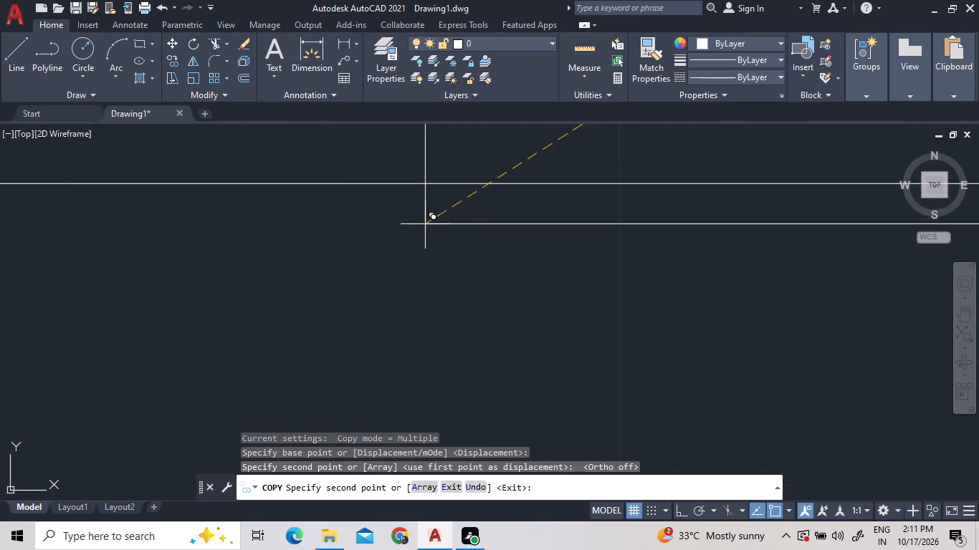
{"action": "scroll", "coordinate": [434, 183], "scroll_direction": "up", "scroll_amount": 3}
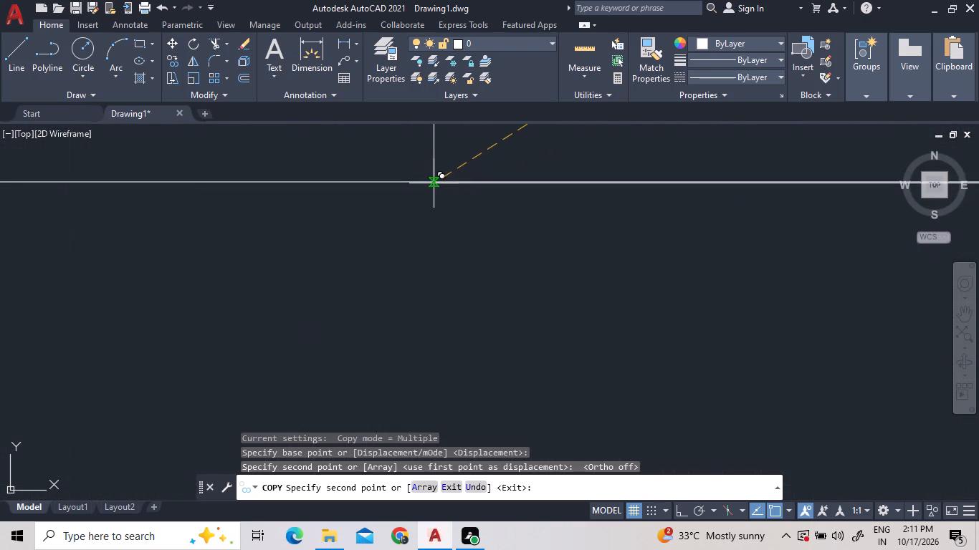
{"action": "scroll", "coordinate": [434, 183], "scroll_direction": "up", "scroll_amount": 3}
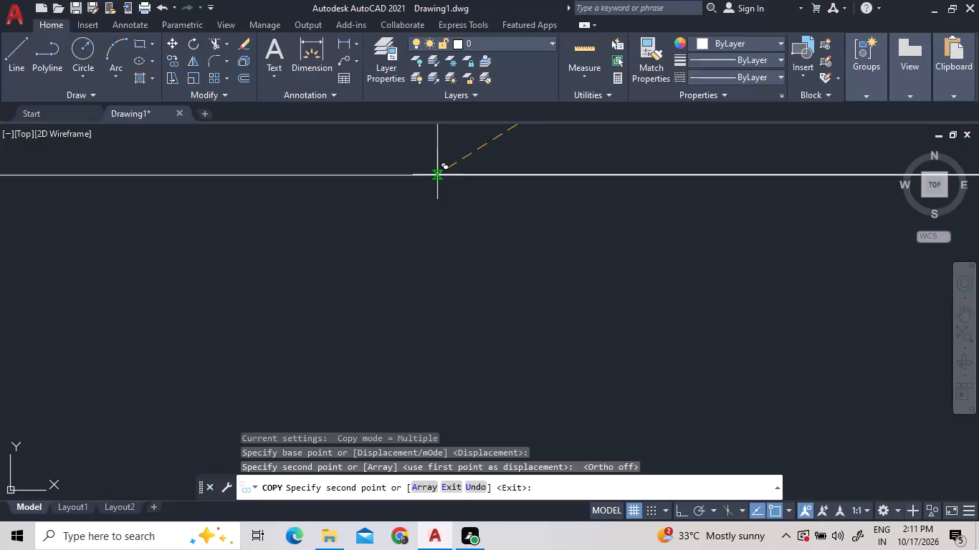
{"action": "scroll", "coordinate": [437, 175], "scroll_direction": "up", "scroll_amount": 7}
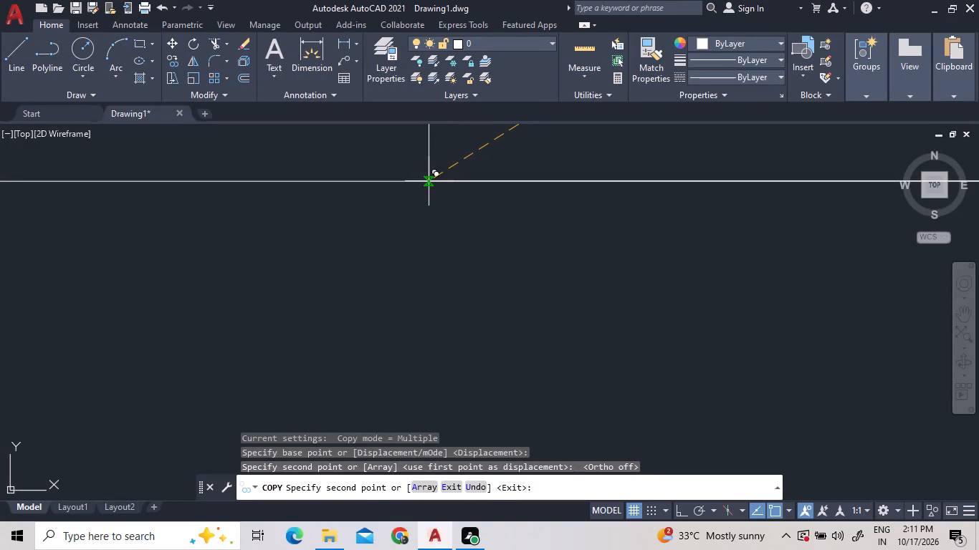
{"action": "left_click", "coordinate": [429, 181]}
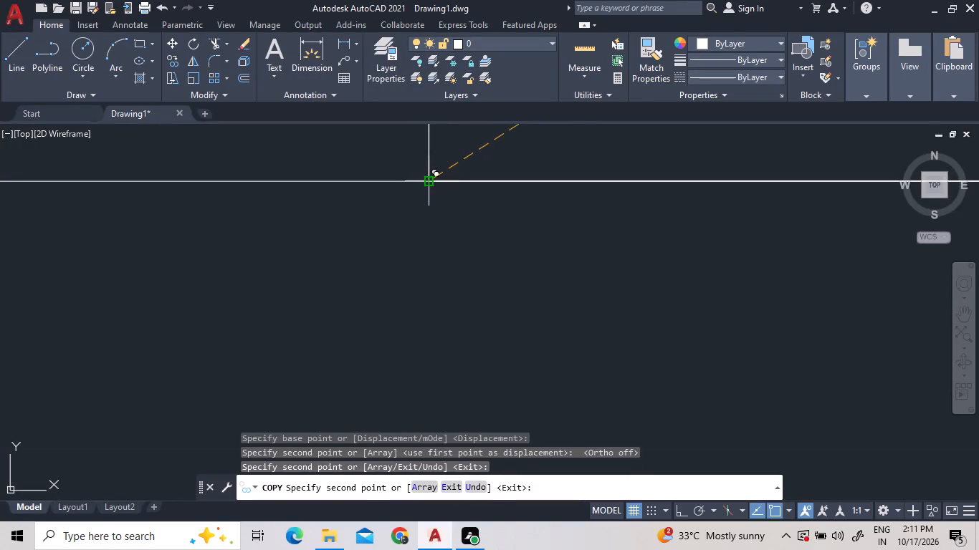
{"action": "scroll", "coordinate": [420, 229], "scroll_direction": "down", "scroll_amount": 20}
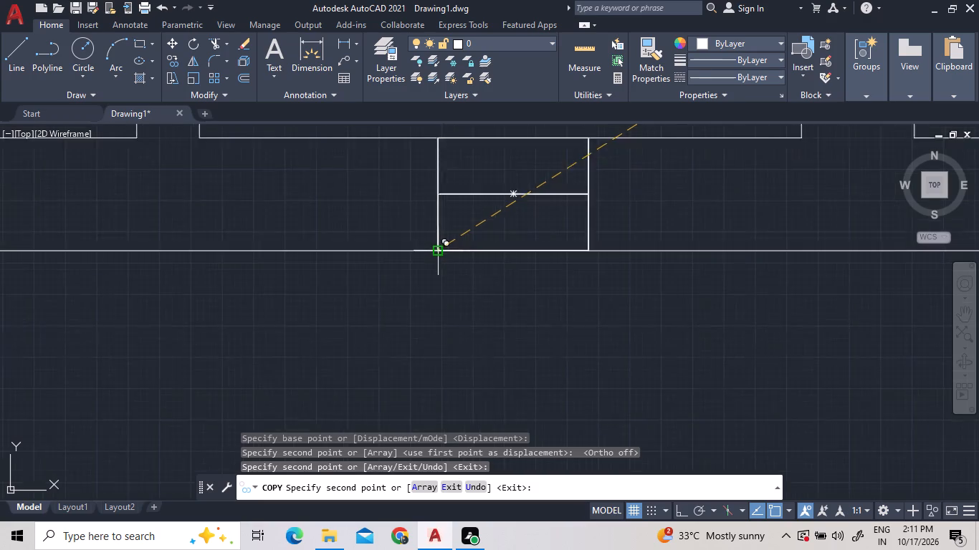
{"action": "scroll", "coordinate": [437, 250], "scroll_direction": "down", "scroll_amount": 9}
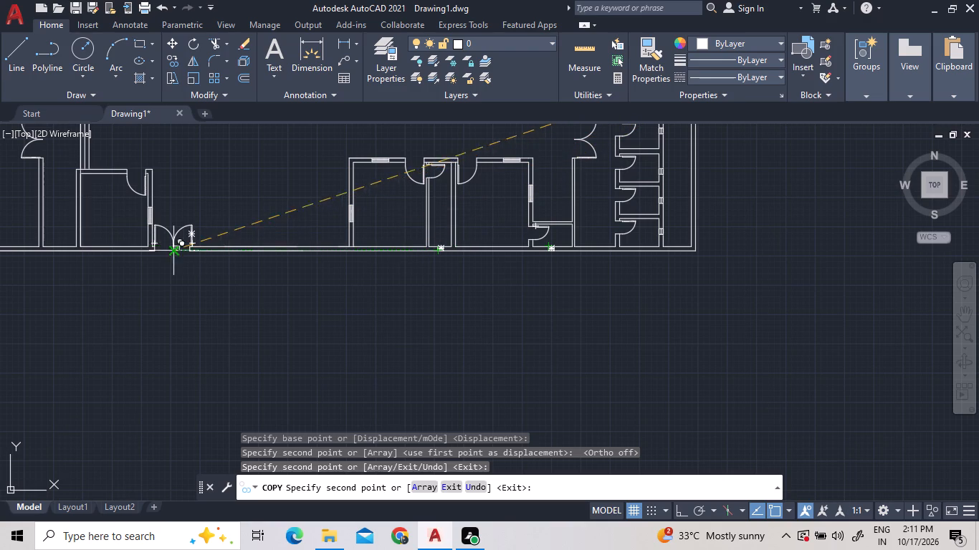
{"action": "key", "text": "Escape"}
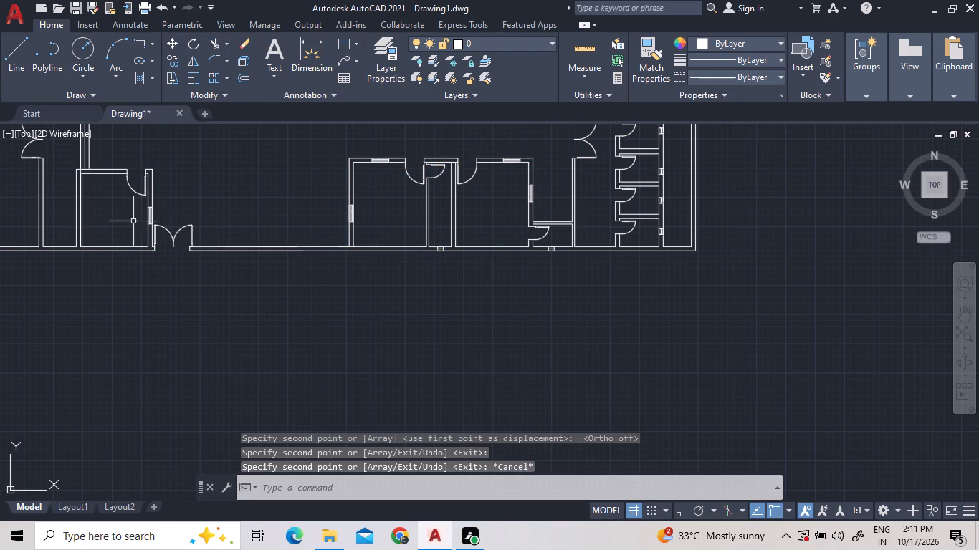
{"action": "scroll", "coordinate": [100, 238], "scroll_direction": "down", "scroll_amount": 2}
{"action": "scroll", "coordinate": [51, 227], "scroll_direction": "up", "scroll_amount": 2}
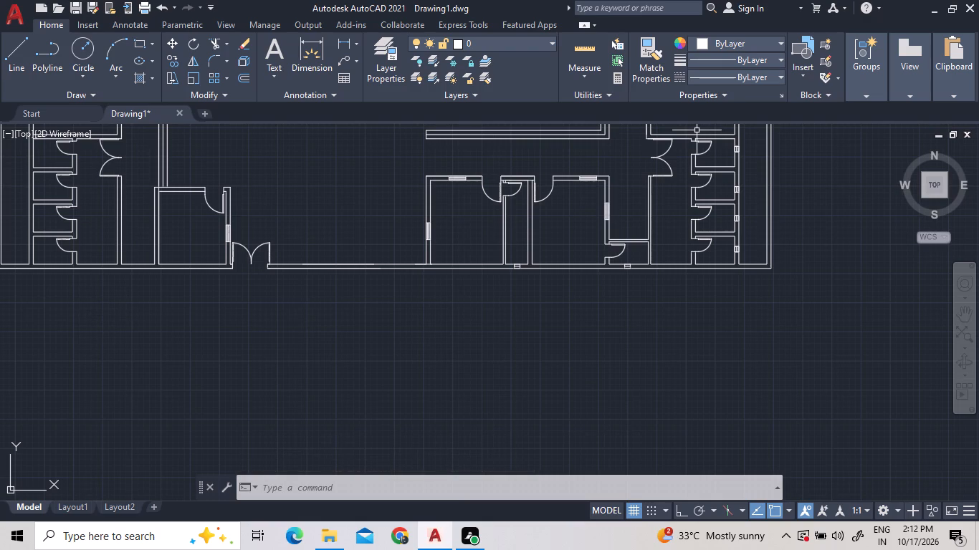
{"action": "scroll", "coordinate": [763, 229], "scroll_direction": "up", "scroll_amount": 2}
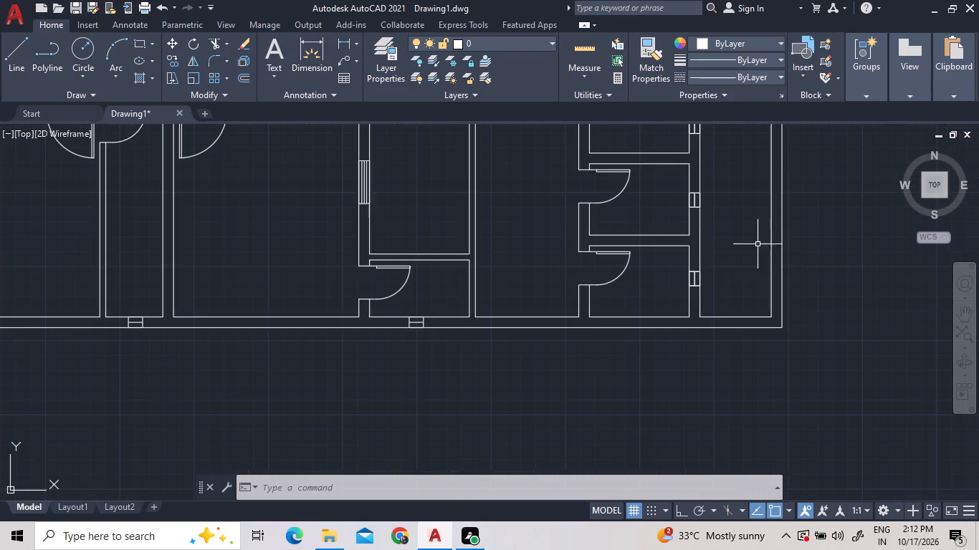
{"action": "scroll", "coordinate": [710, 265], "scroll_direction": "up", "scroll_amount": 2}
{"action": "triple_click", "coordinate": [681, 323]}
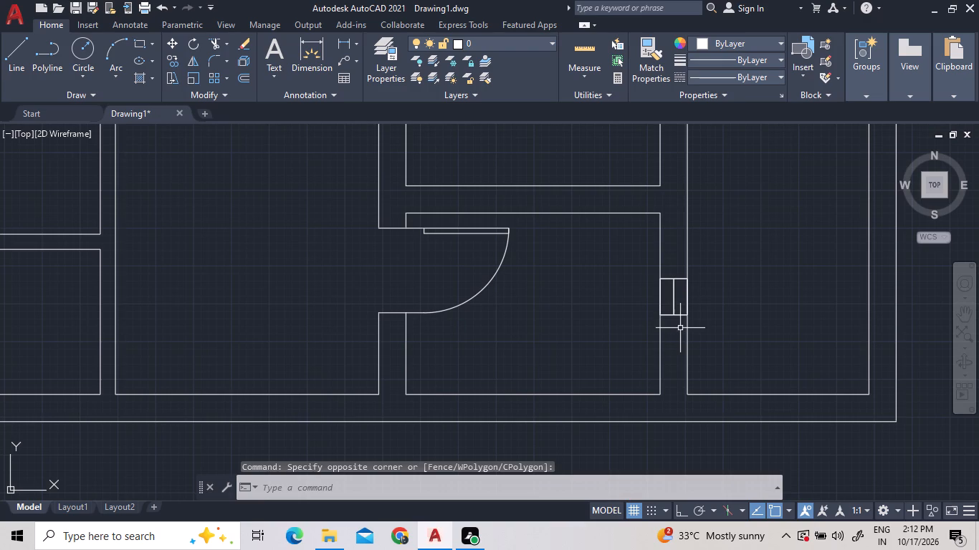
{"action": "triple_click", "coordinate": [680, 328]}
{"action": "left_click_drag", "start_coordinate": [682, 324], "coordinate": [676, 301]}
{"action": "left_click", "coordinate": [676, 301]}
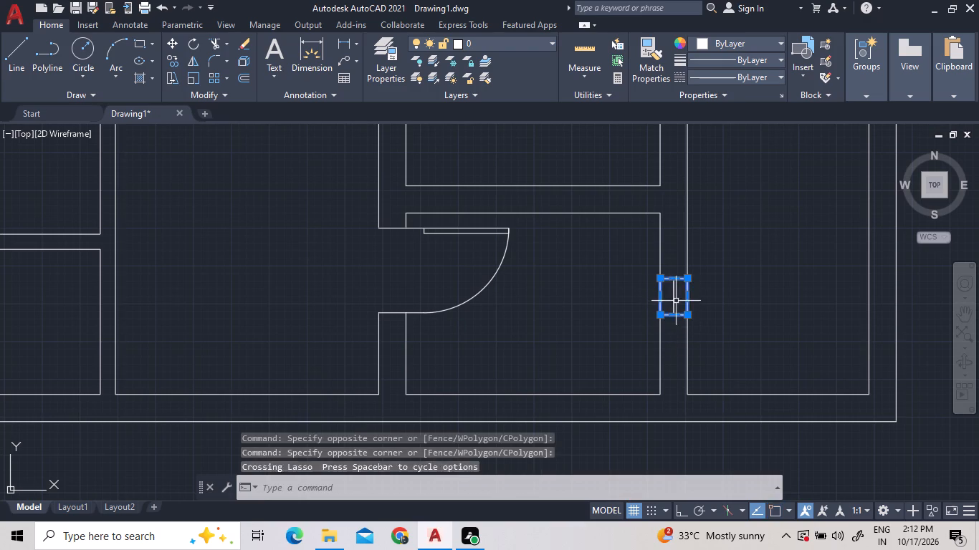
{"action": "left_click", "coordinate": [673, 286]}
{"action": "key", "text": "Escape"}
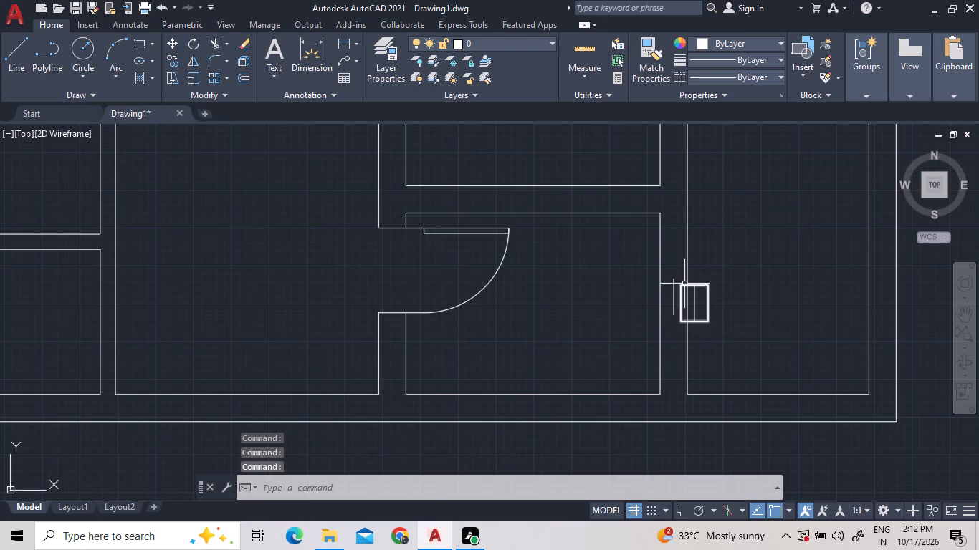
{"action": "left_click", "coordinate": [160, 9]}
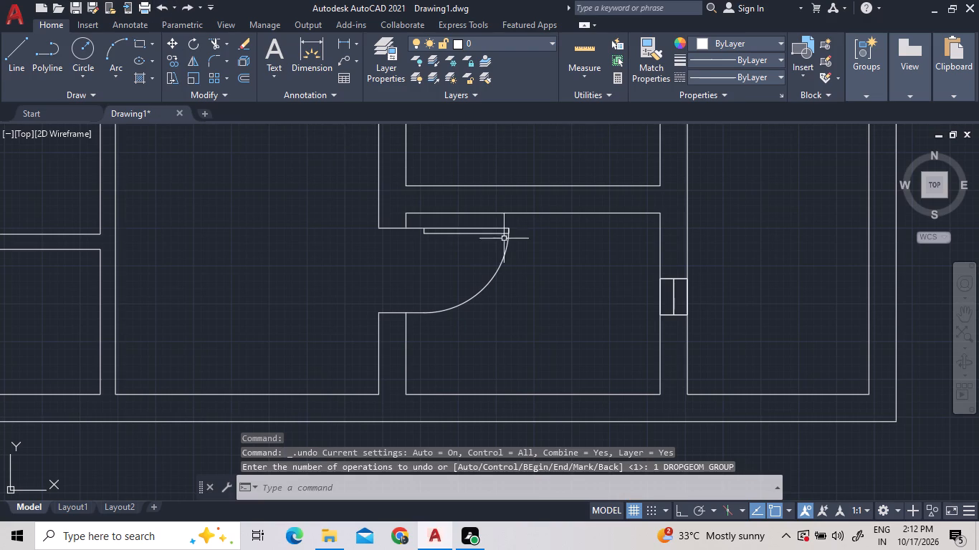
Copy the four east cubicles' opening symbols together straight west by about 123'-5" into the four west toilet cubicles, with Ortho on.
{"action": "scroll", "coordinate": [615, 271], "scroll_direction": "up", "scroll_amount": 2}
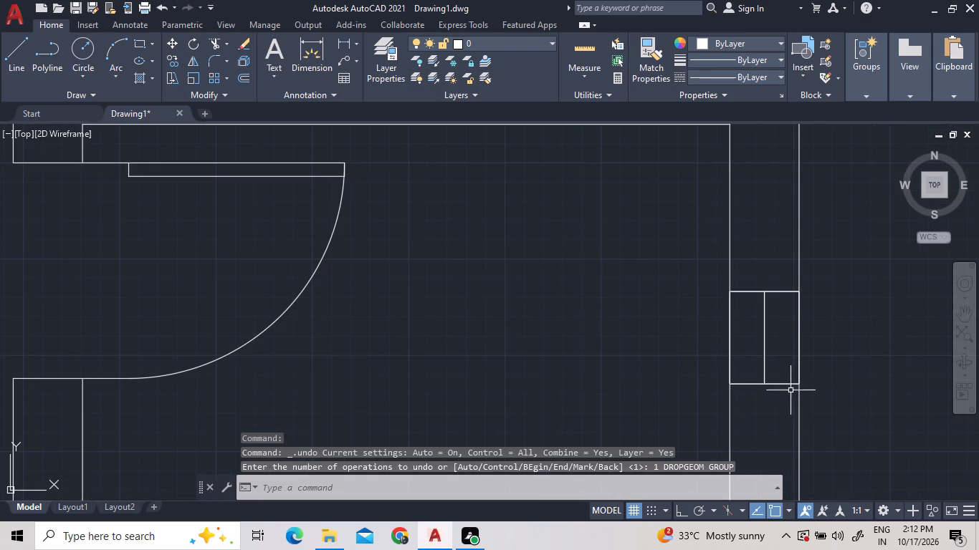
{"action": "left_click", "coordinate": [791, 392]}
{"action": "left_click", "coordinate": [745, 274]}
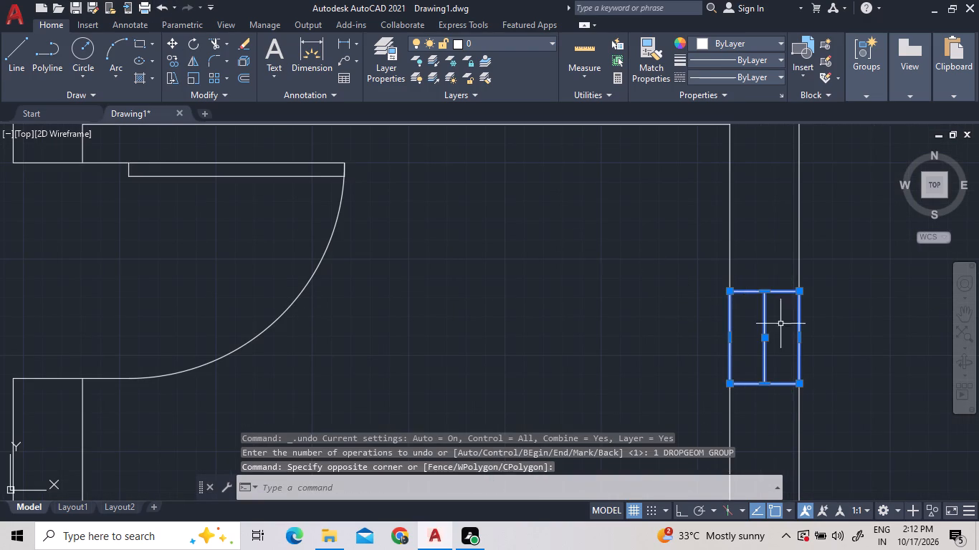
{"action": "scroll", "coordinate": [790, 338], "scroll_direction": "down", "scroll_amount": 3}
{"action": "scroll", "coordinate": [768, 208], "scroll_direction": "up", "scroll_amount": 4}
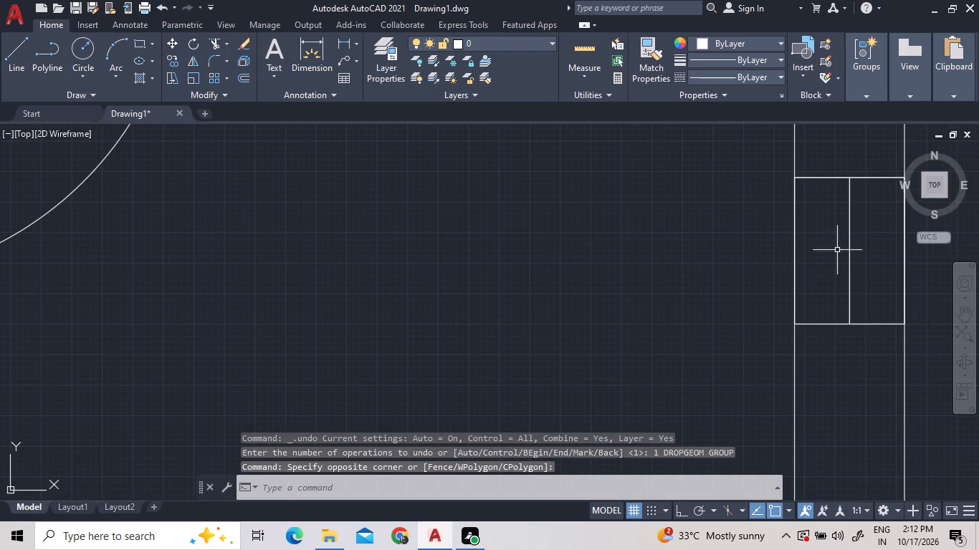
{"action": "left_click", "coordinate": [880, 342]}
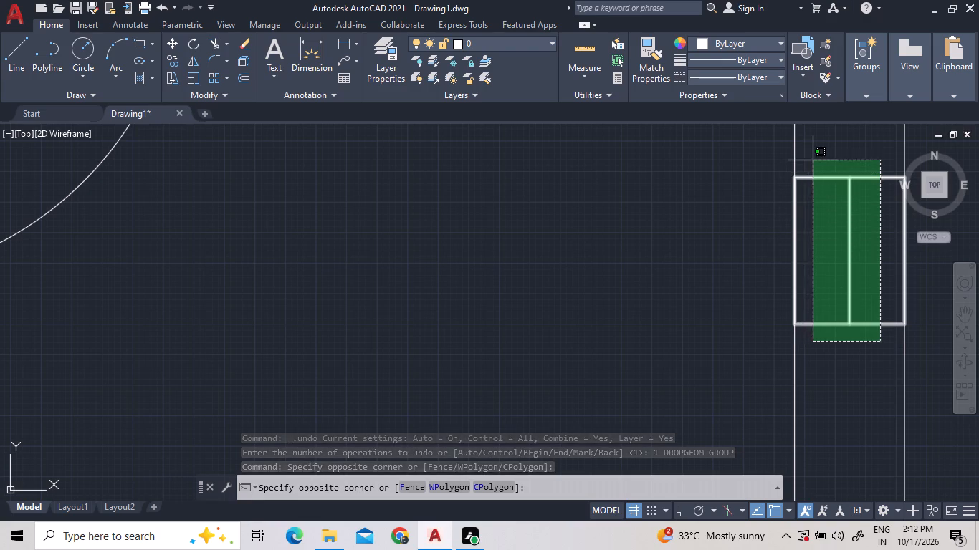
{"action": "left_click", "coordinate": [813, 160]}
{"action": "scroll", "coordinate": [886, 312], "scroll_direction": "down", "scroll_amount": 6}
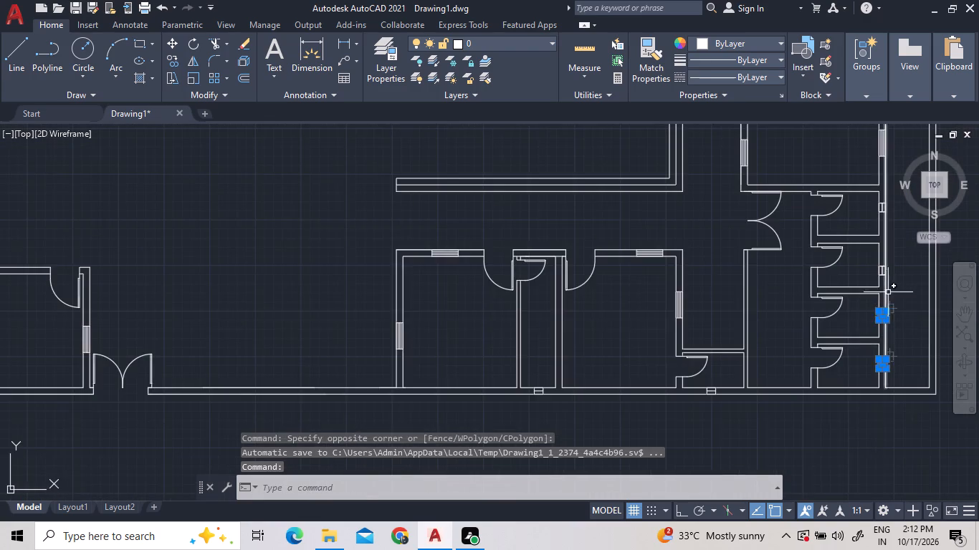
{"action": "scroll", "coordinate": [889, 278], "scroll_direction": "up", "scroll_amount": 4}
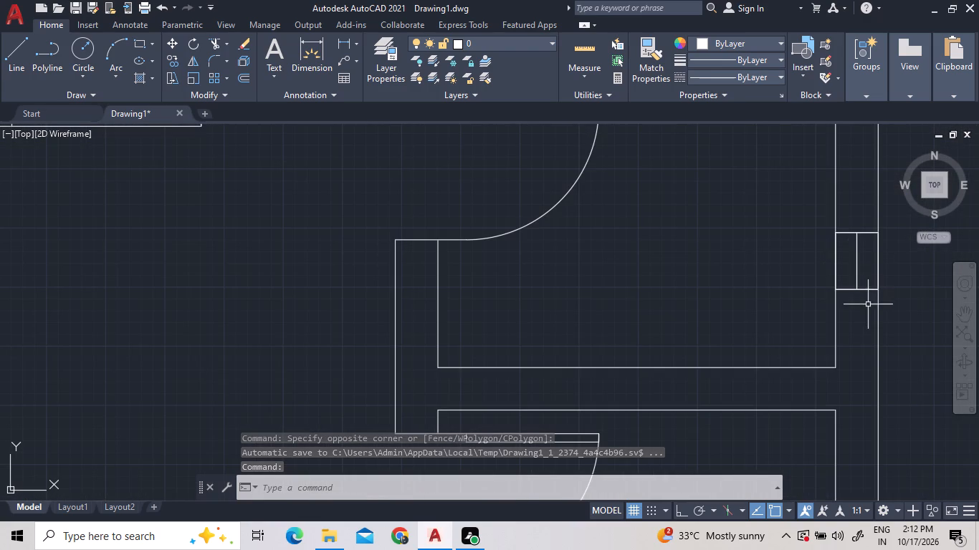
{"action": "left_click", "coordinate": [871, 302]}
{"action": "left_click", "coordinate": [846, 221]}
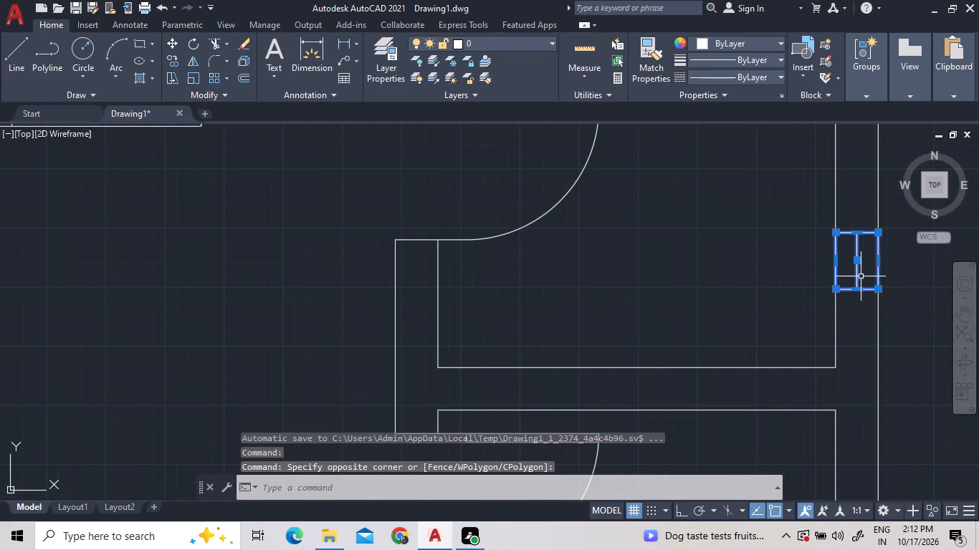
{"action": "scroll", "coordinate": [861, 276], "scroll_direction": "down", "scroll_amount": 1}
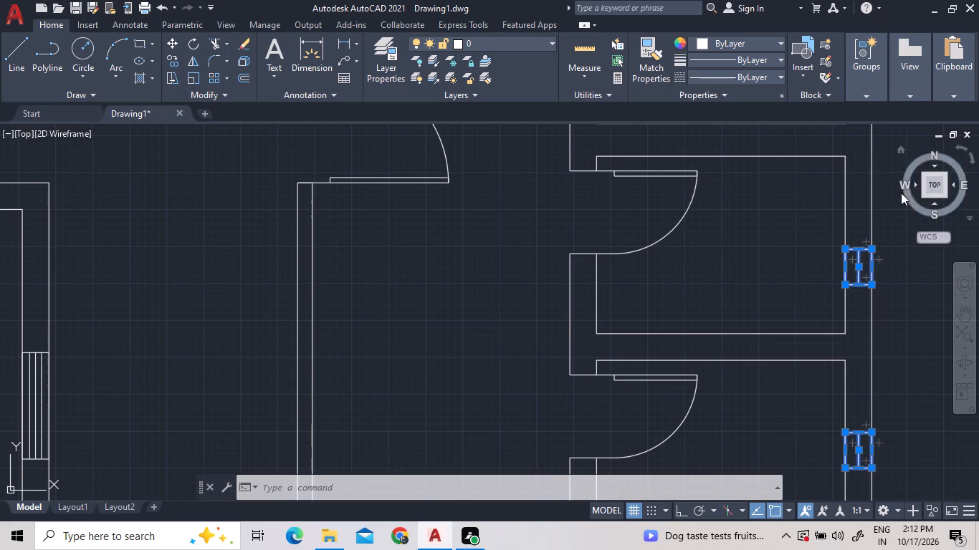
{"action": "scroll", "coordinate": [892, 235], "scroll_direction": "down", "scroll_amount": 4}
{"action": "scroll", "coordinate": [889, 220], "scroll_direction": "up", "scroll_amount": 5}
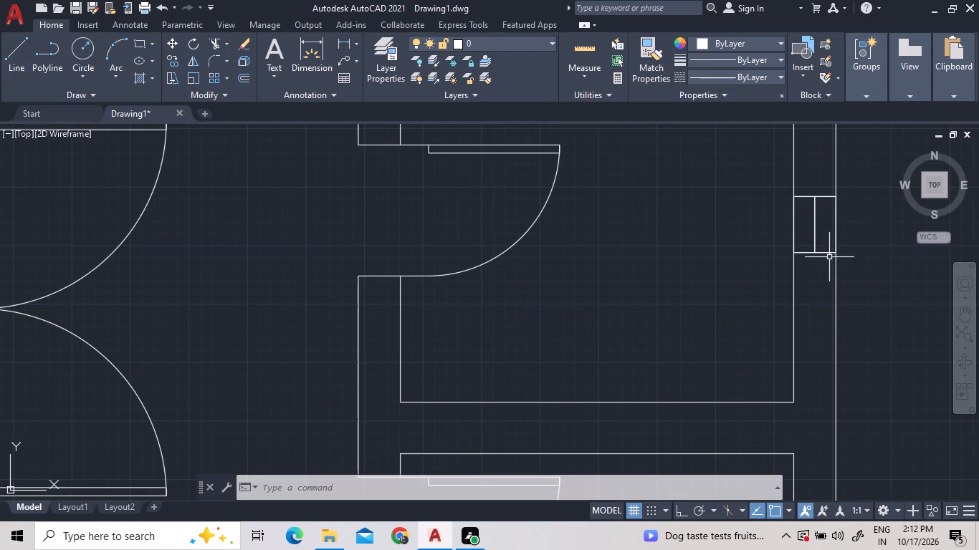
{"action": "double_click", "coordinate": [827, 257]}
{"action": "double_click", "coordinate": [807, 235]}
{"action": "scroll", "coordinate": [809, 235], "scroll_direction": "down", "scroll_amount": 3}
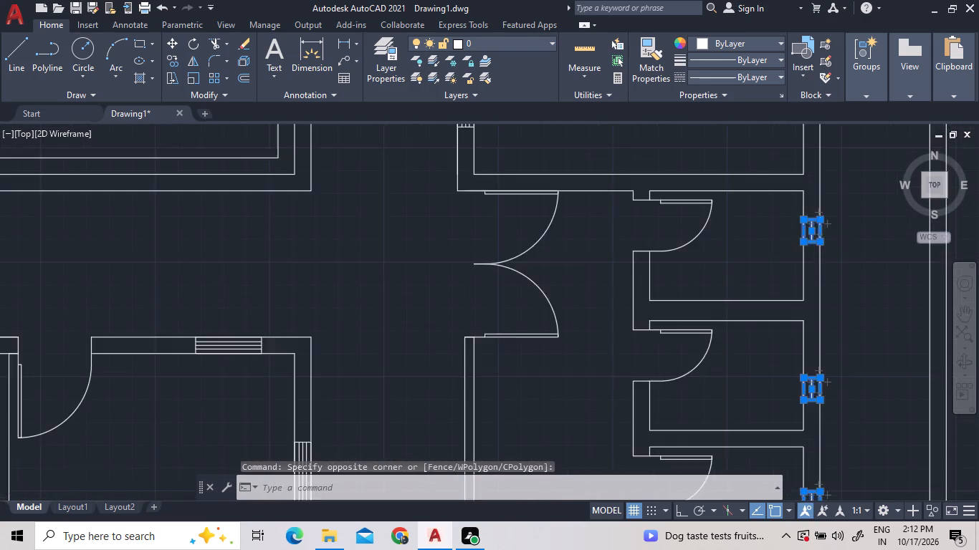
{"action": "scroll", "coordinate": [831, 251], "scroll_direction": "down", "scroll_amount": 3}
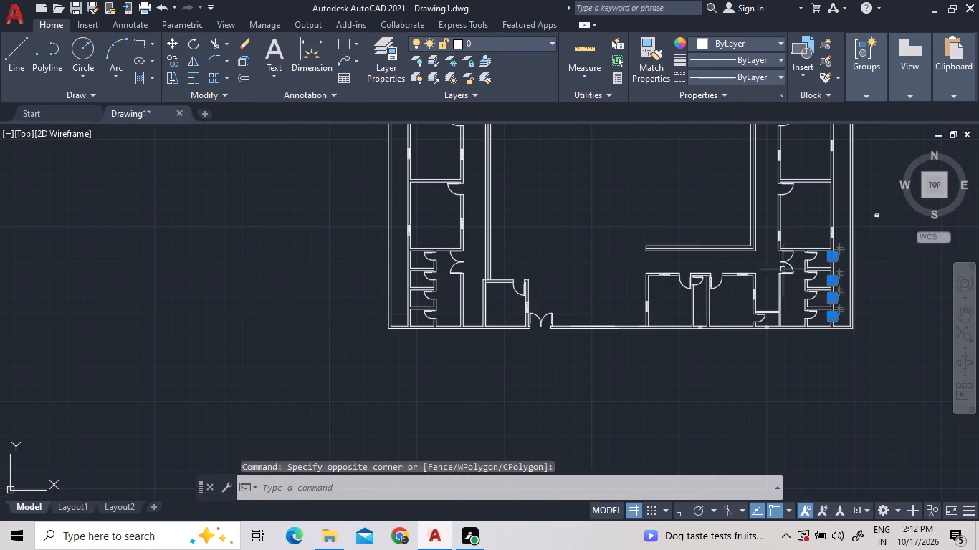
{"action": "right_click", "coordinate": [679, 226]}
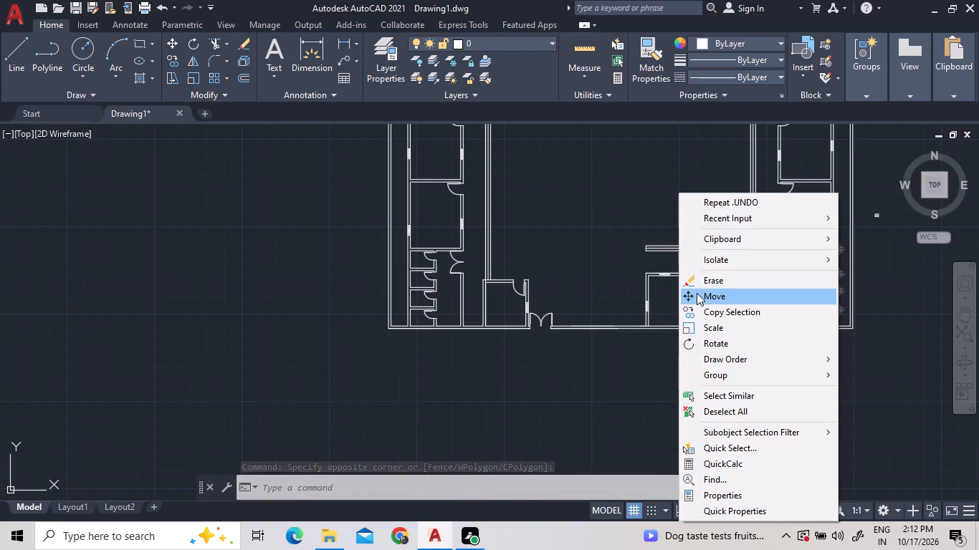
{"action": "left_click", "coordinate": [700, 307]}
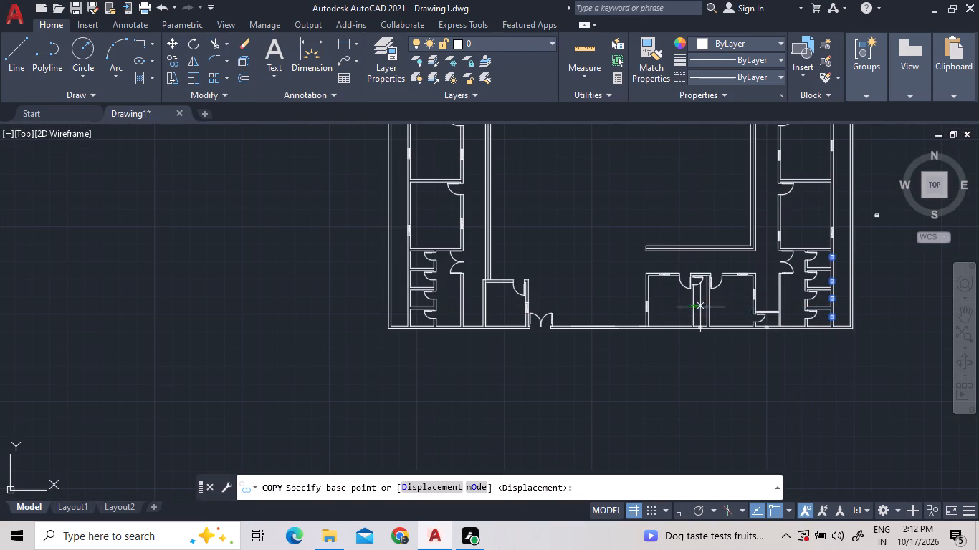
{"action": "scroll", "coordinate": [791, 291], "scroll_direction": "up", "scroll_amount": 2}
{"action": "left_click", "coordinate": [791, 290]}
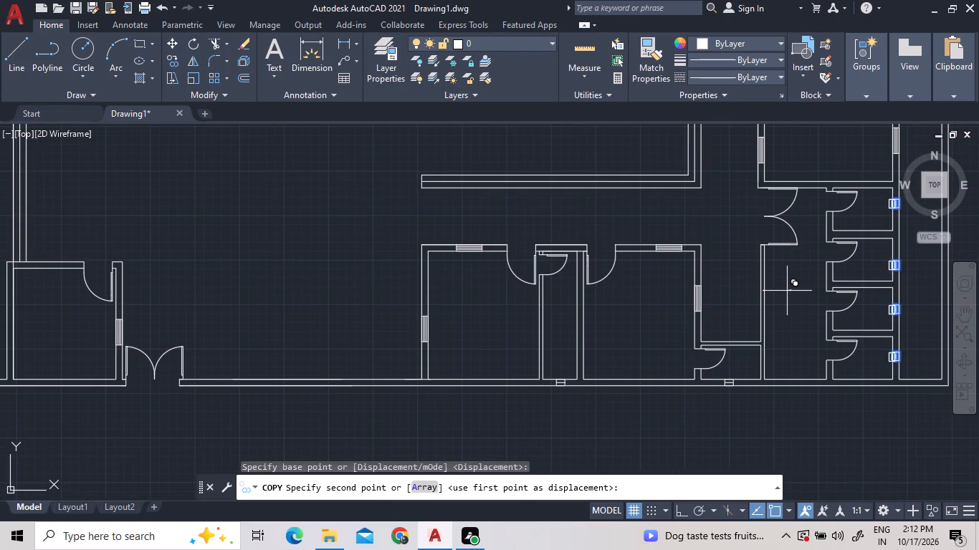
{"action": "scroll", "coordinate": [350, 299], "scroll_direction": "down", "scroll_amount": 3}
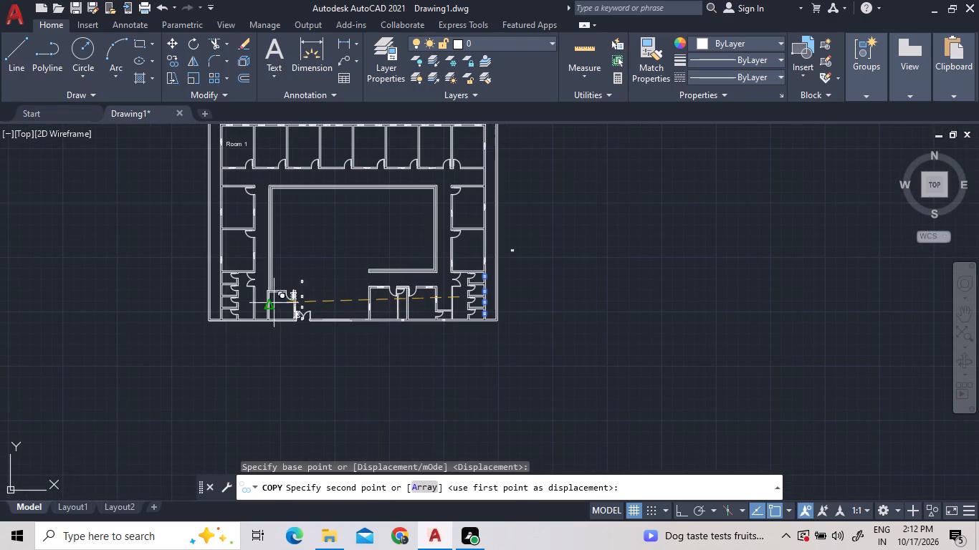
{"action": "scroll", "coordinate": [191, 300], "scroll_direction": "up", "scroll_amount": 5}
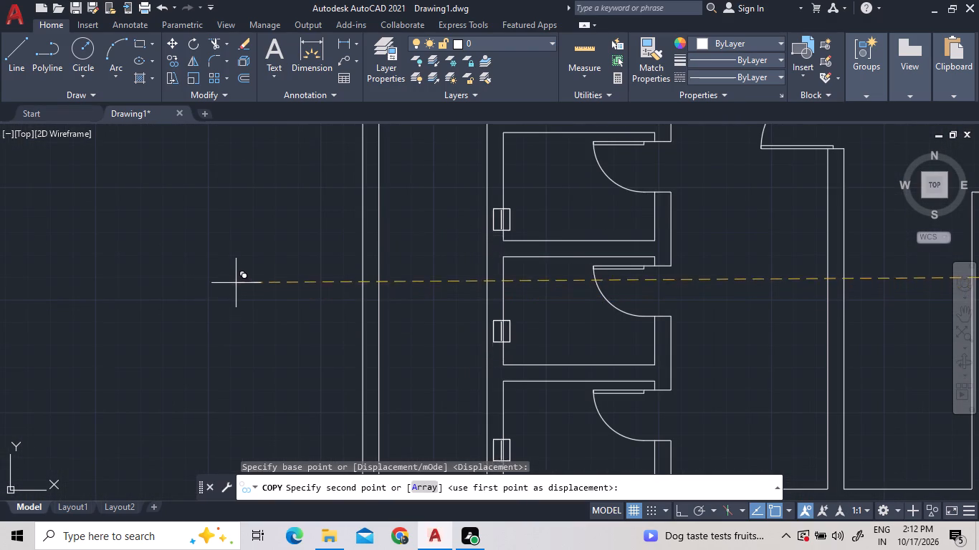
{"action": "scroll", "coordinate": [210, 265], "scroll_direction": "down", "scroll_amount": 3}
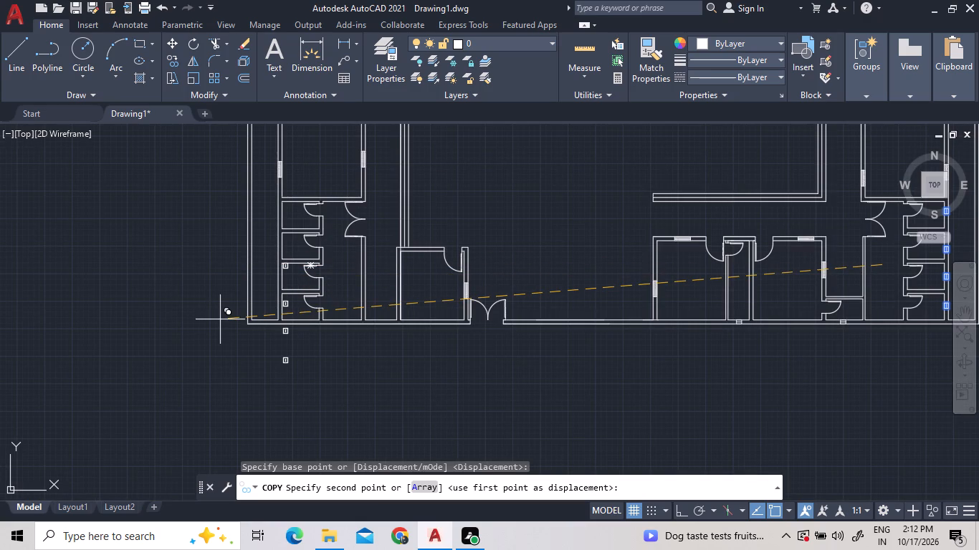
{"action": "key", "text": "F8"}
{"action": "scroll", "coordinate": [215, 294], "scroll_direction": "up", "scroll_amount": 3}
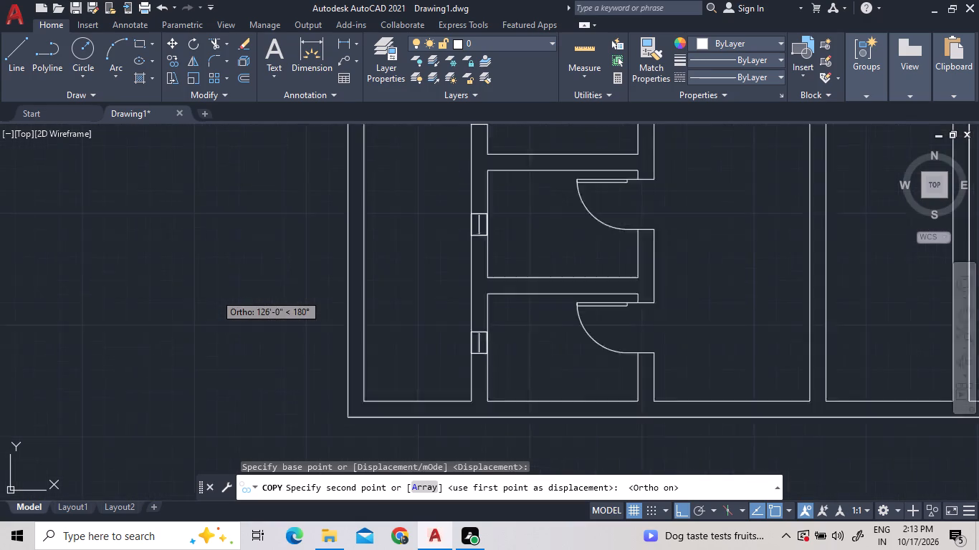
{"action": "scroll", "coordinate": [215, 294], "scroll_direction": "up", "scroll_amount": 2}
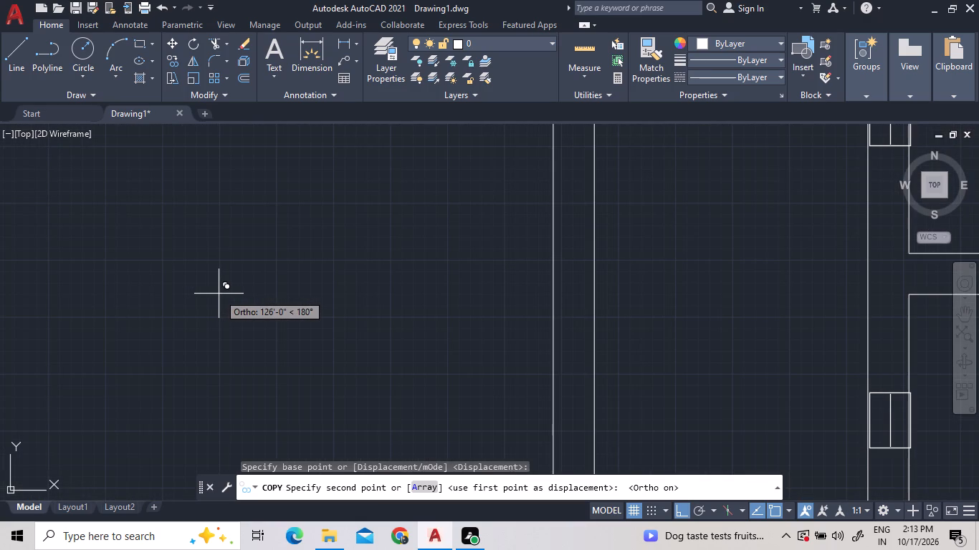
{"action": "scroll", "coordinate": [219, 294], "scroll_direction": "up", "scroll_amount": 2}
{"action": "scroll", "coordinate": [304, 306], "scroll_direction": "down", "scroll_amount": 3}
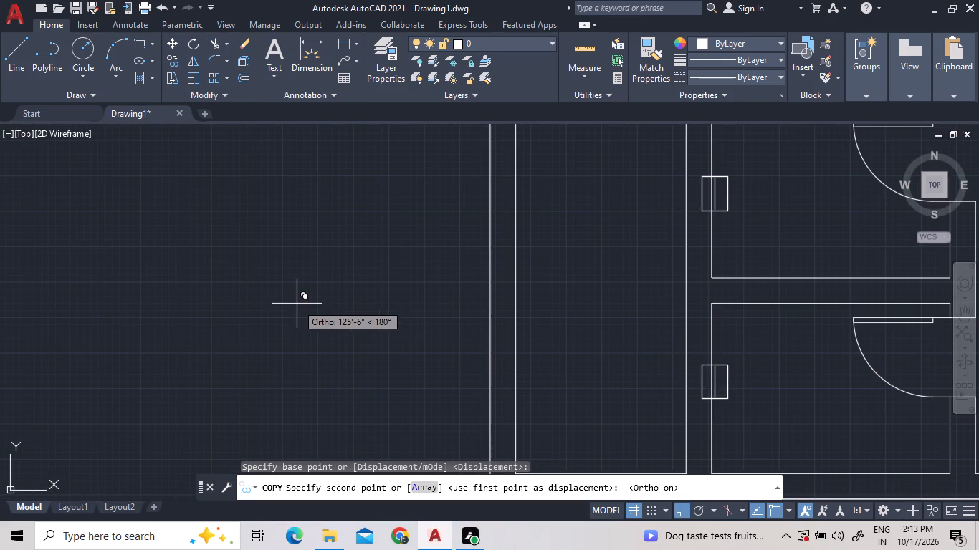
{"action": "scroll", "coordinate": [369, 345], "scroll_direction": "down", "scroll_amount": 3}
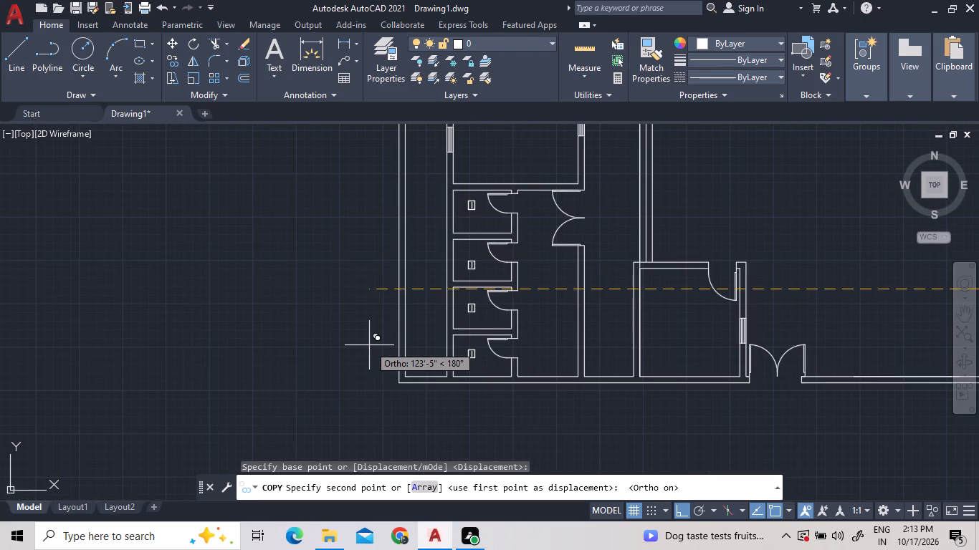
{"action": "left_click", "coordinate": [369, 345]}
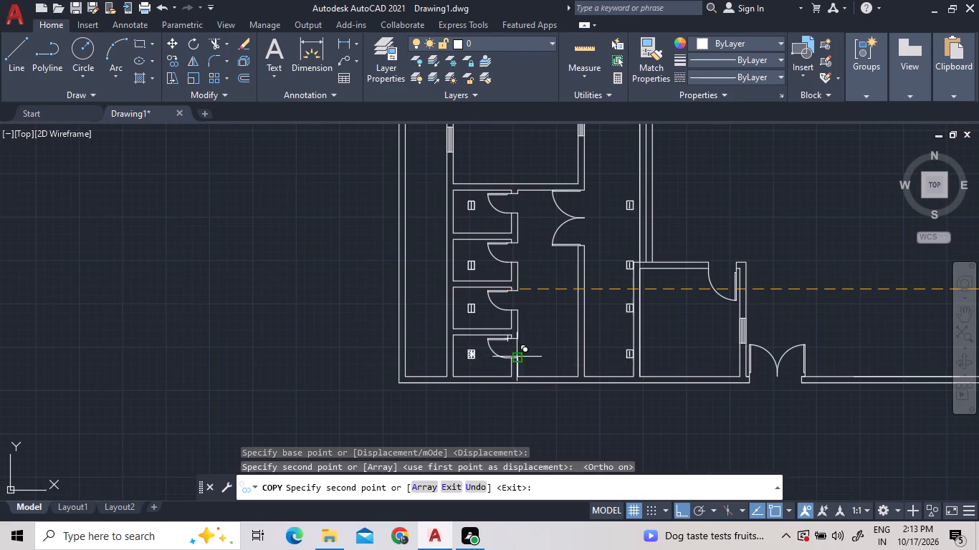
{"action": "key", "text": "Escape"}
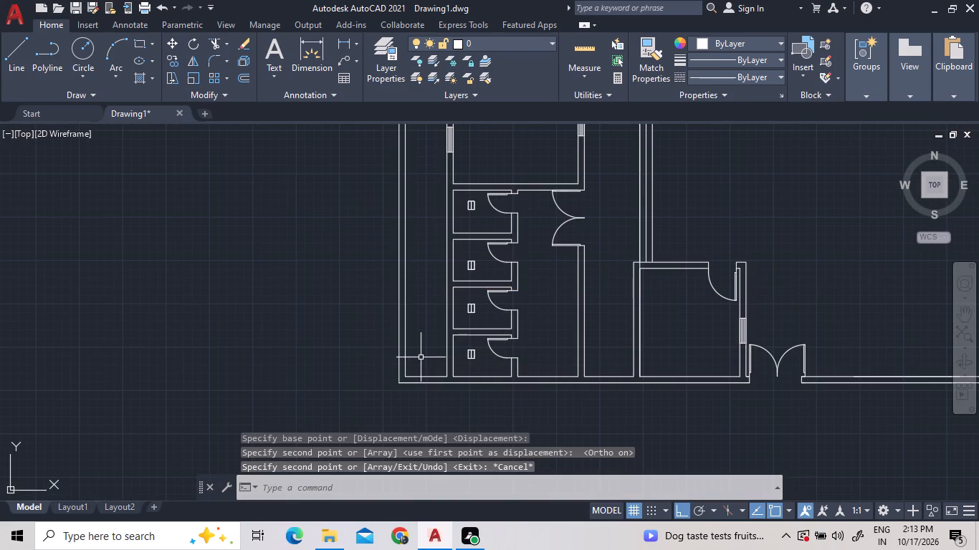
Move the four west toilet cubicles' opening symbols together straight west, from the southernmost symbol's southwest corner onto the outer line of the cubicles' west wall.
{"action": "left_click", "coordinate": [479, 361]}
{"action": "left_click", "coordinate": [467, 343]}
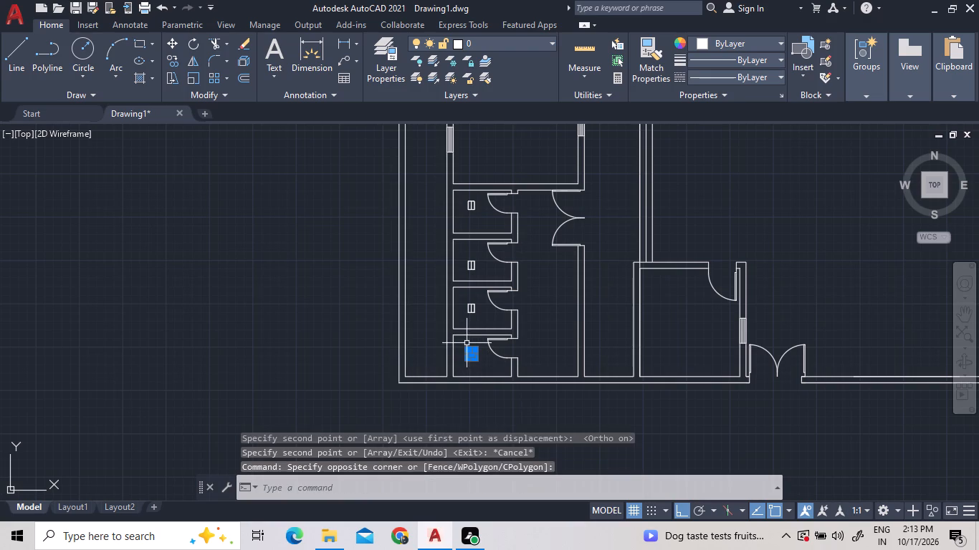
{"action": "right_click", "coordinate": [453, 350]}
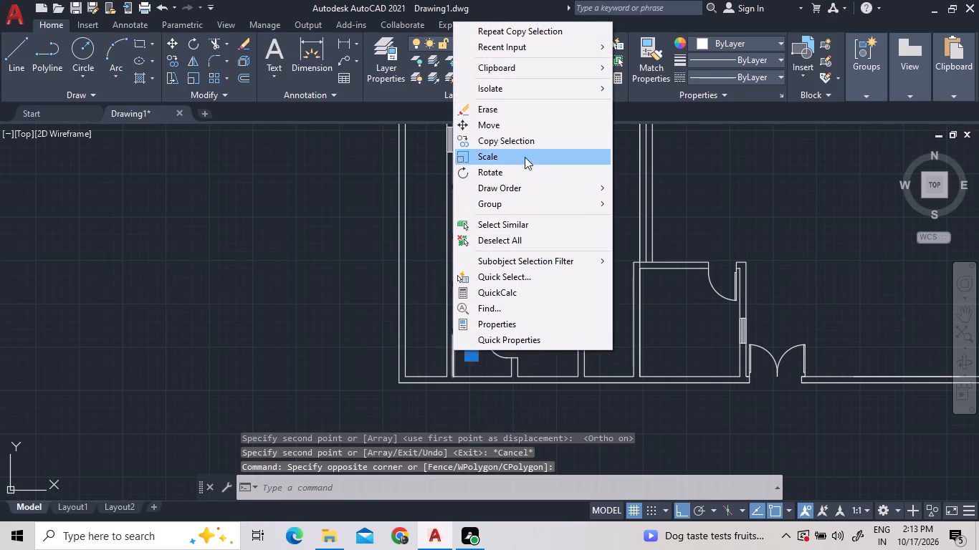
{"action": "key", "text": "Escape"}
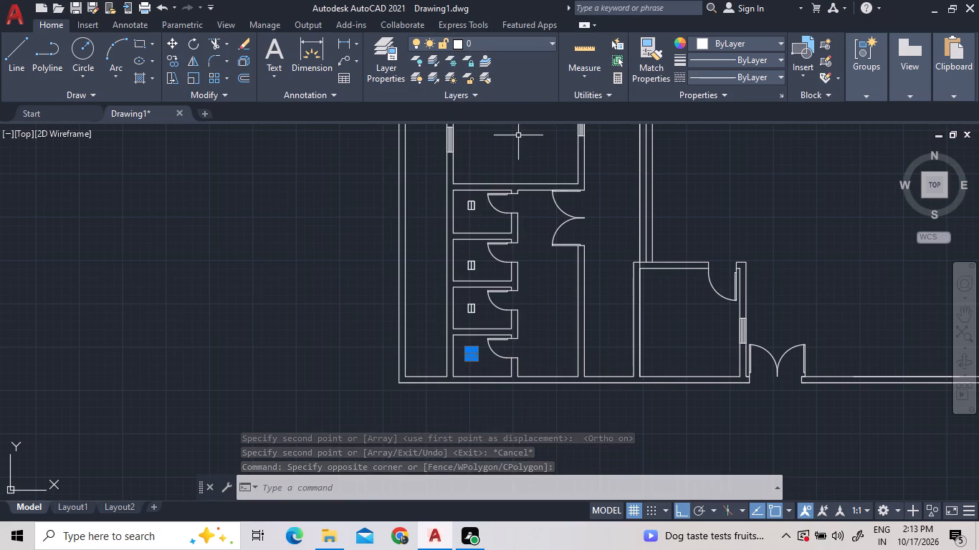
{"action": "left_click", "coordinate": [484, 319]}
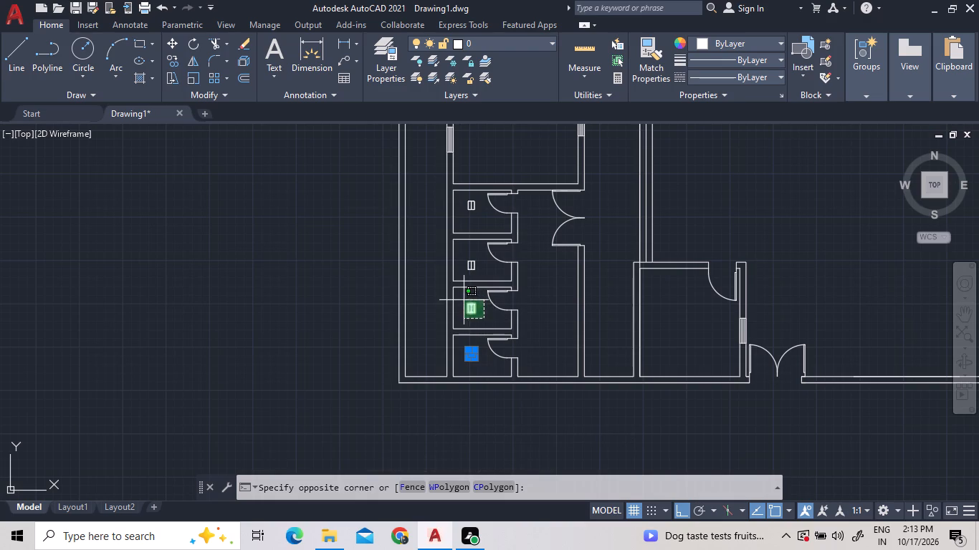
{"action": "left_click", "coordinate": [461, 299]}
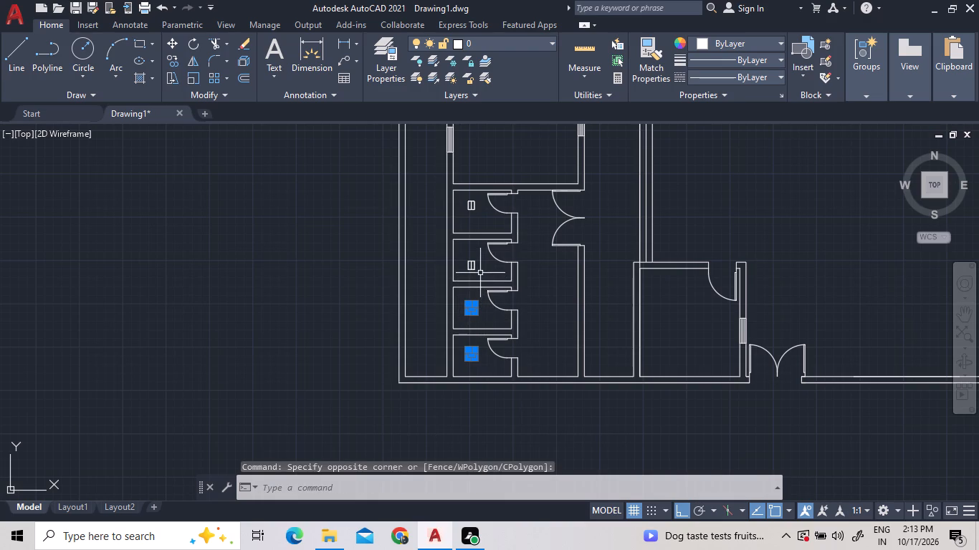
{"action": "left_click", "coordinate": [480, 271]}
{"action": "left_click", "coordinate": [461, 254]}
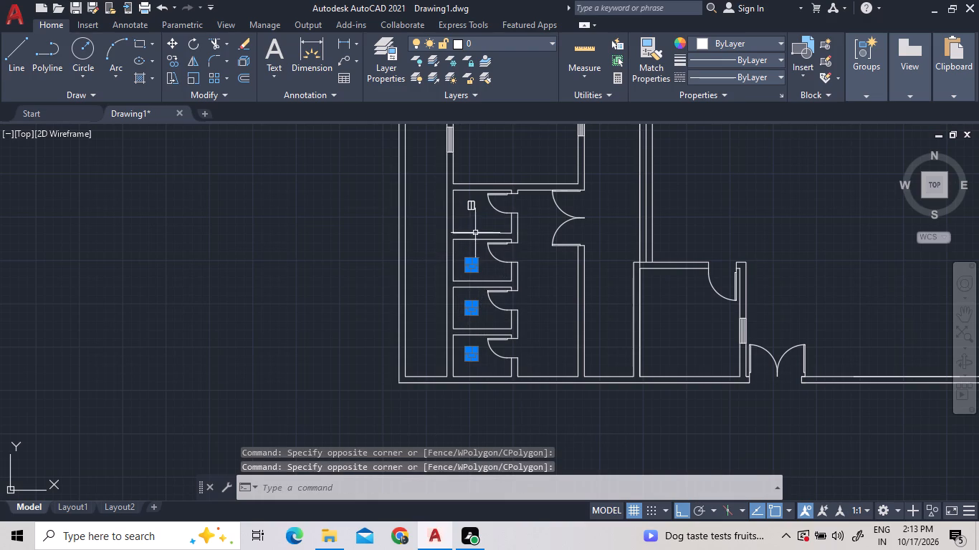
{"action": "left_click", "coordinate": [484, 212]}
{"action": "triple_click", "coordinate": [461, 197]}
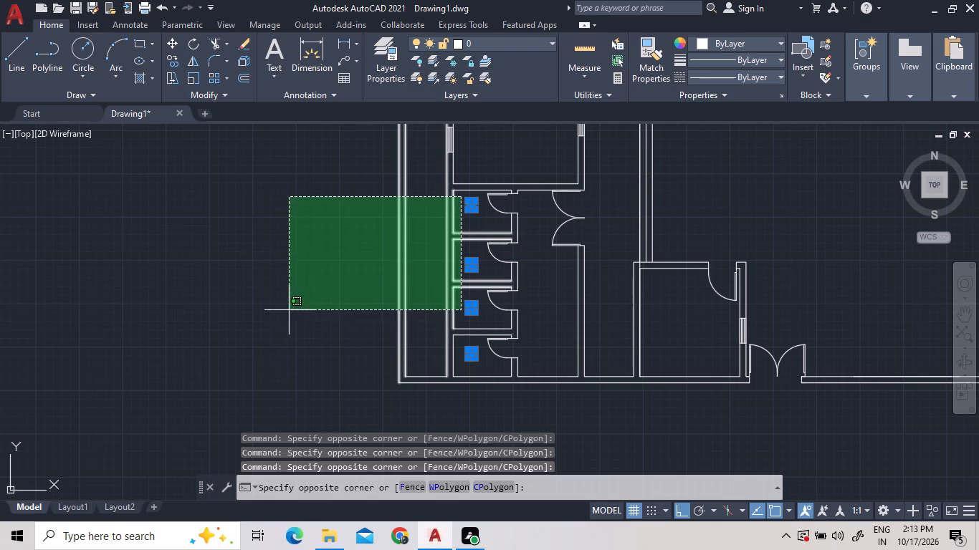
{"action": "left_click", "coordinate": [461, 217]}
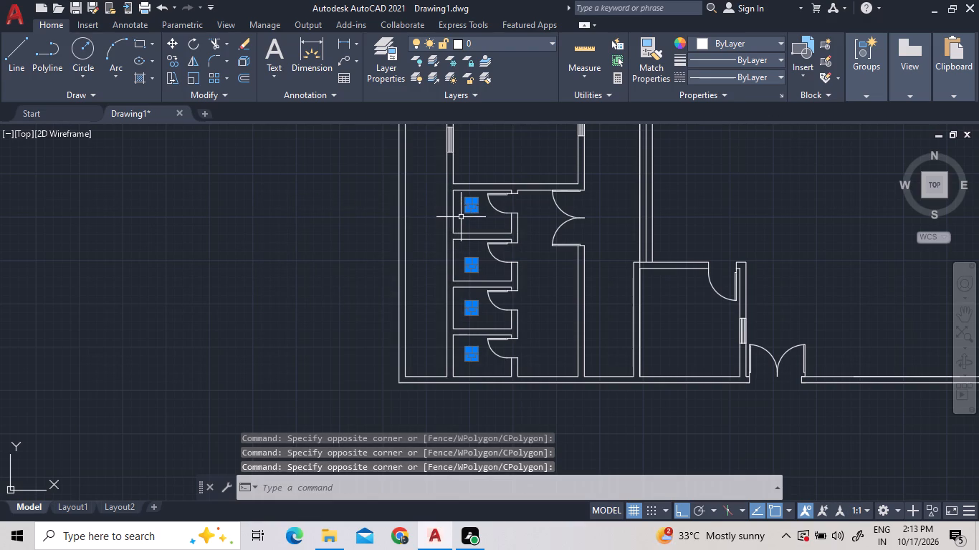
{"action": "right_click", "coordinate": [295, 274]}
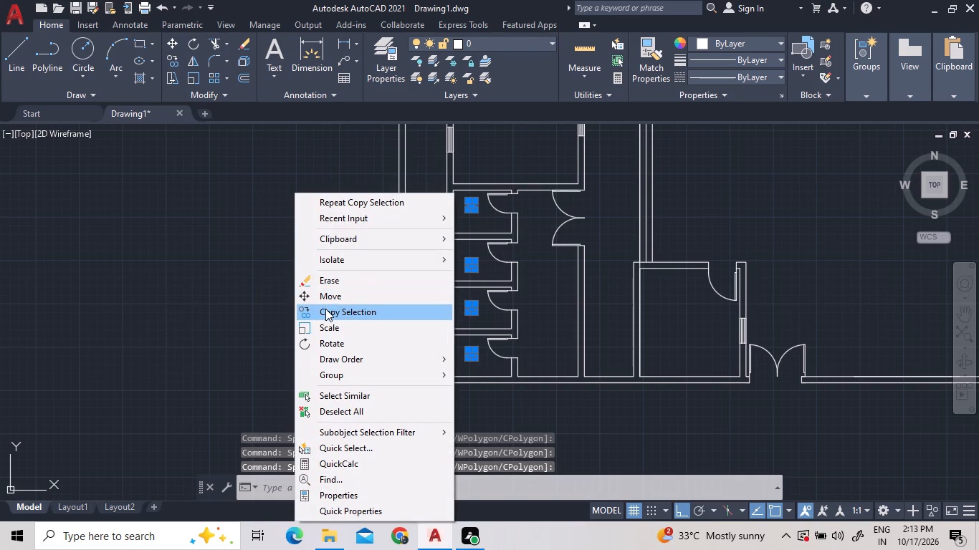
{"action": "left_click", "coordinate": [332, 298]}
{"action": "scroll", "coordinate": [436, 349], "scroll_direction": "up", "scroll_amount": 2}
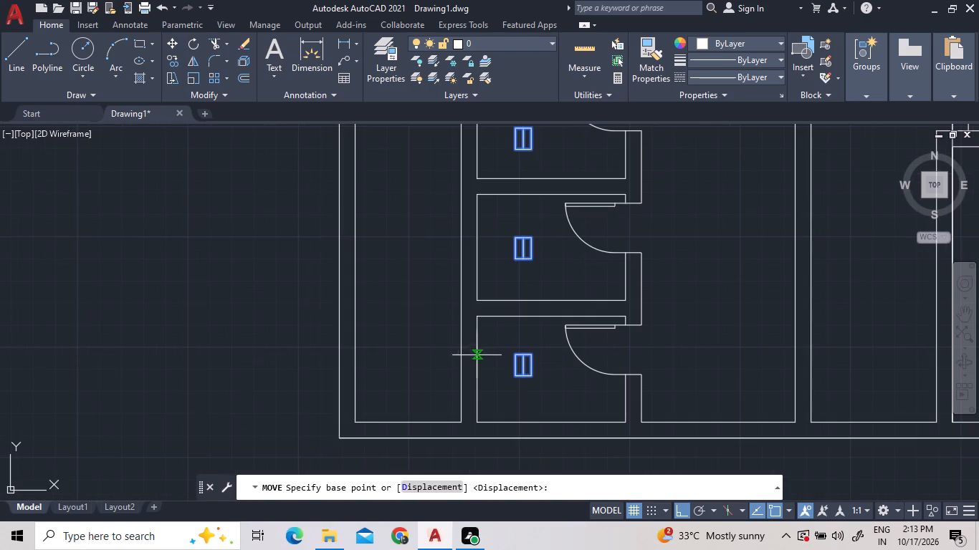
{"action": "left_click", "coordinate": [512, 374]}
{"action": "scroll", "coordinate": [464, 367], "scroll_direction": "up", "scroll_amount": 4}
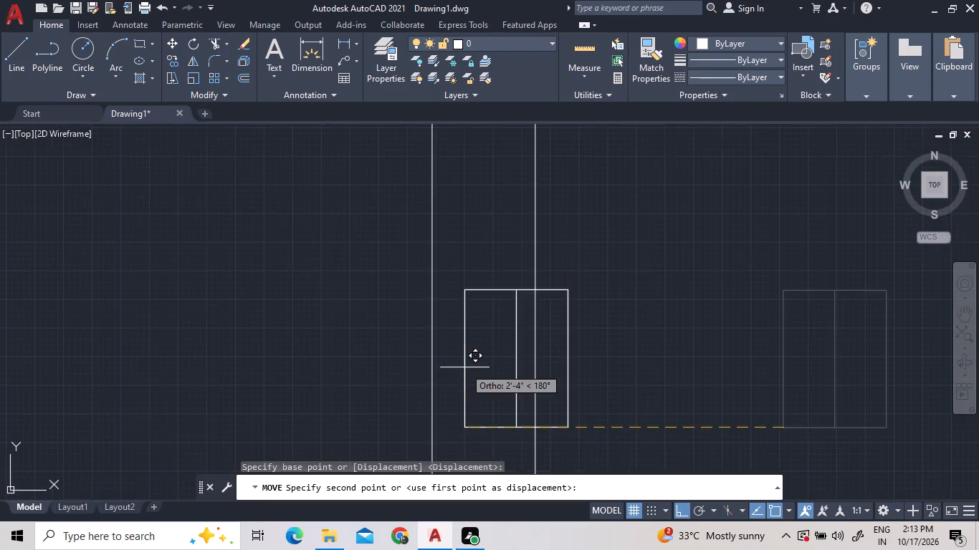
{"action": "scroll", "coordinate": [464, 367], "scroll_direction": "up", "scroll_amount": 2}
{"action": "scroll", "coordinate": [434, 347], "scroll_direction": "down", "scroll_amount": 3}
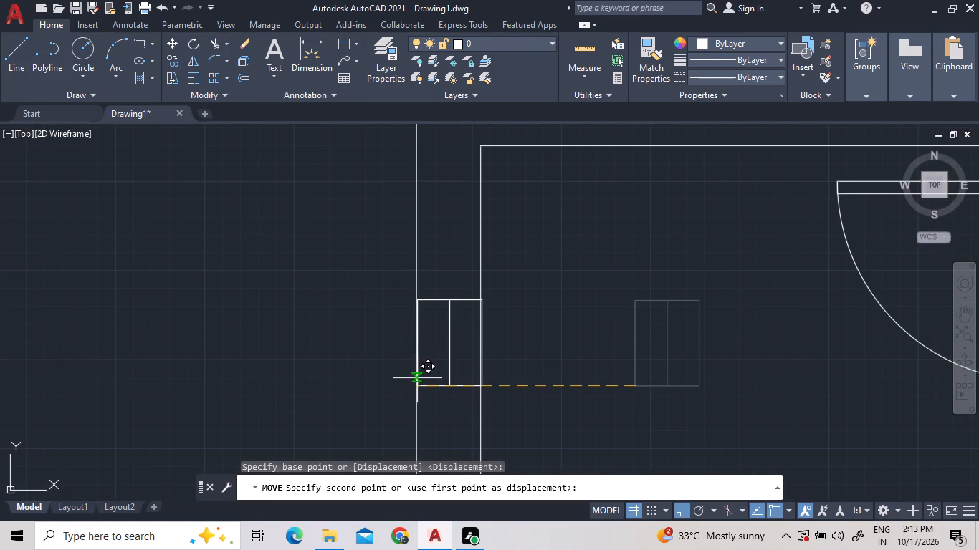
{"action": "scroll", "coordinate": [416, 394], "scroll_direction": "up", "scroll_amount": 3}
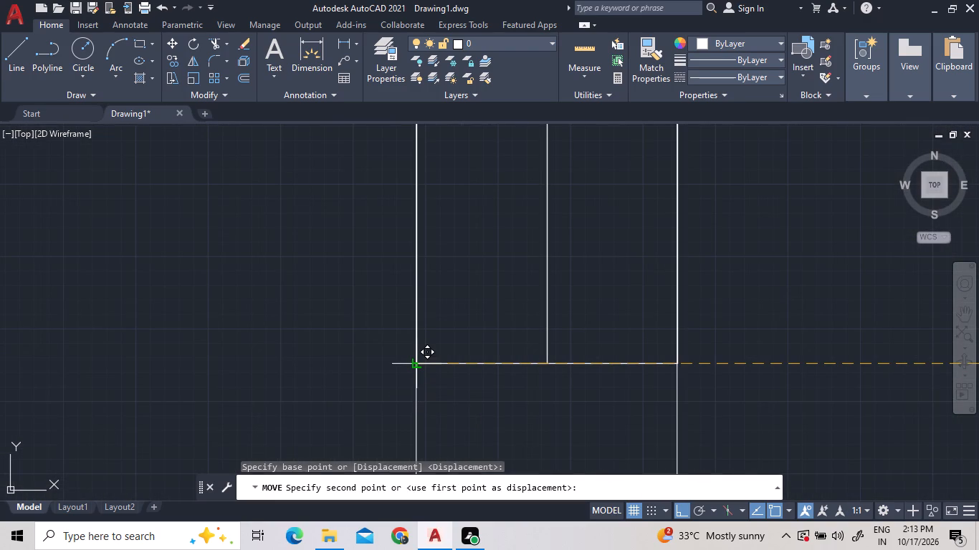
{"action": "left_click", "coordinate": [419, 366]}
Delete the spare opening symbol lying outside the plan, east of the building.
{"action": "scroll", "coordinate": [420, 366], "scroll_direction": "down", "scroll_amount": 7}
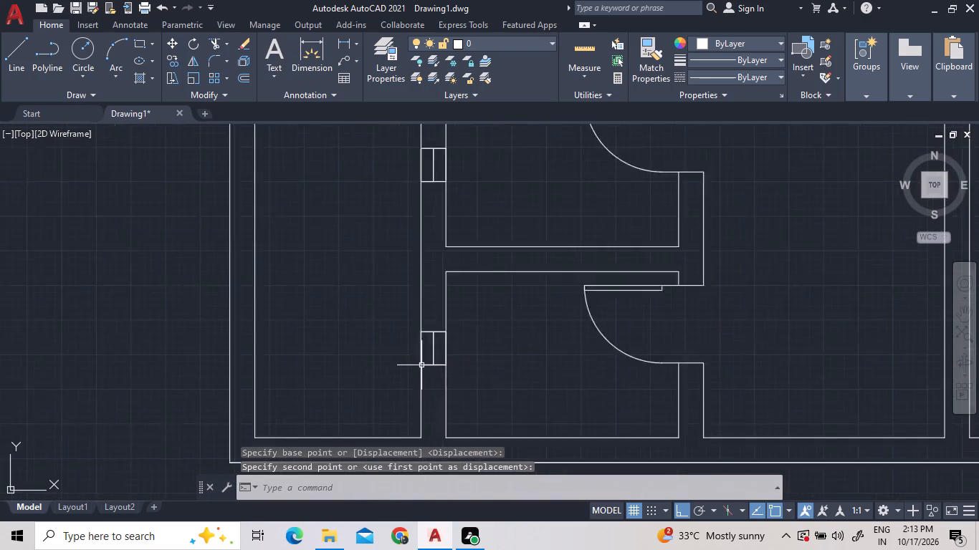
{"action": "scroll", "coordinate": [421, 365], "scroll_direction": "down", "scroll_amount": 4}
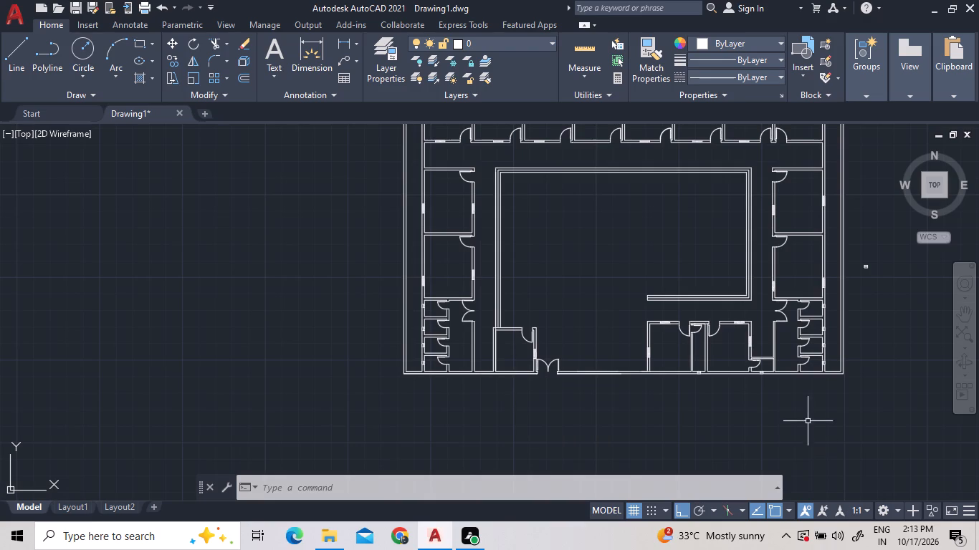
{"action": "triple_click", "coordinate": [887, 281]}
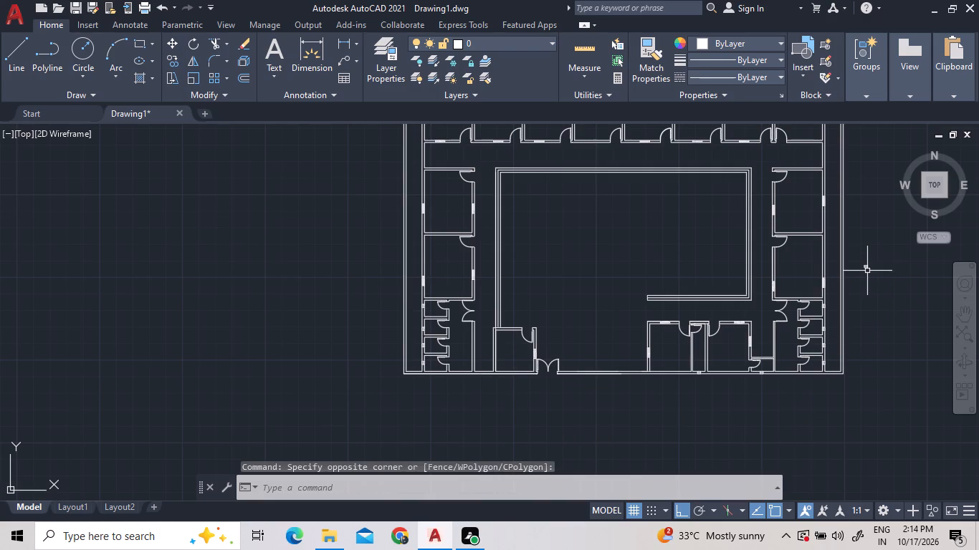
{"action": "key", "text": "Escape"}
{"action": "double_click", "coordinate": [877, 275]}
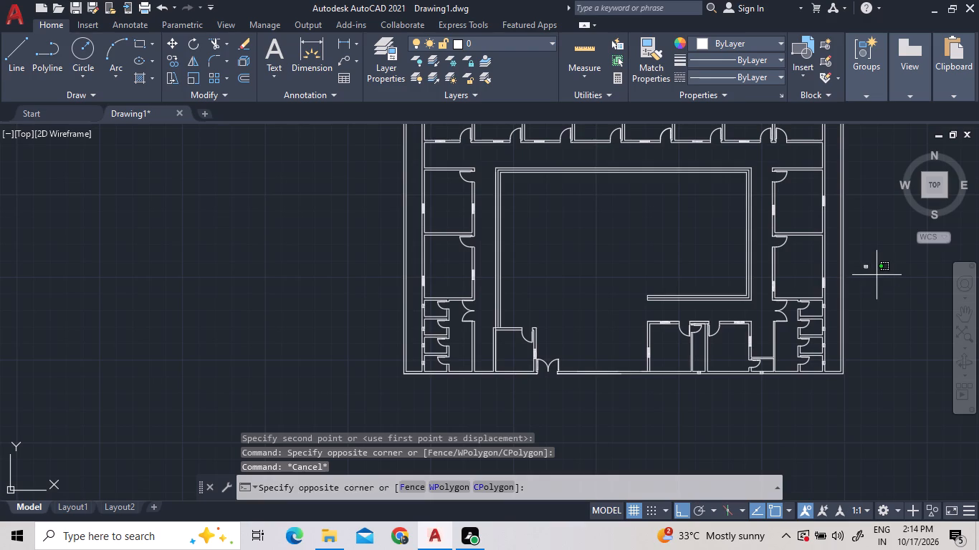
{"action": "triple_click", "coordinate": [856, 261]}
{"action": "left_click", "coordinate": [856, 261]}
{"action": "key", "text": "Delete"}
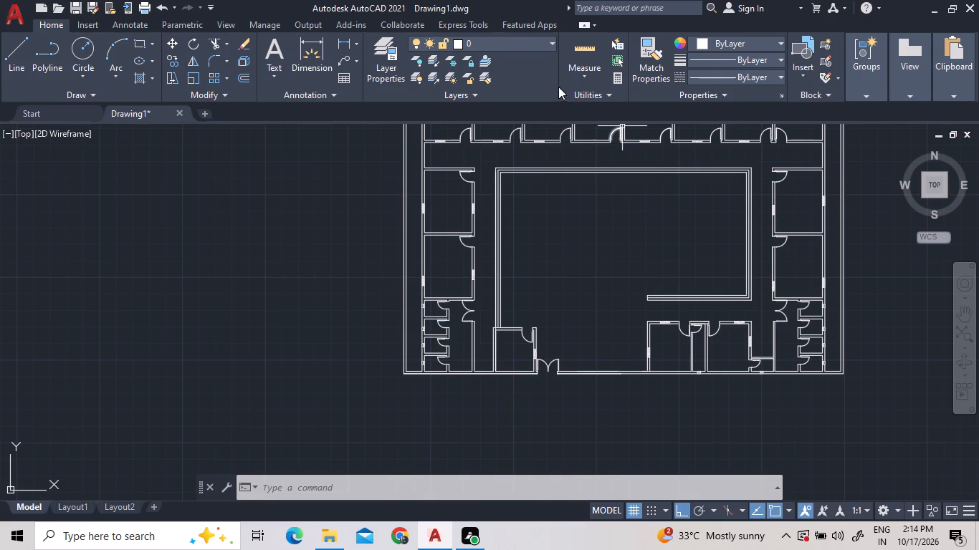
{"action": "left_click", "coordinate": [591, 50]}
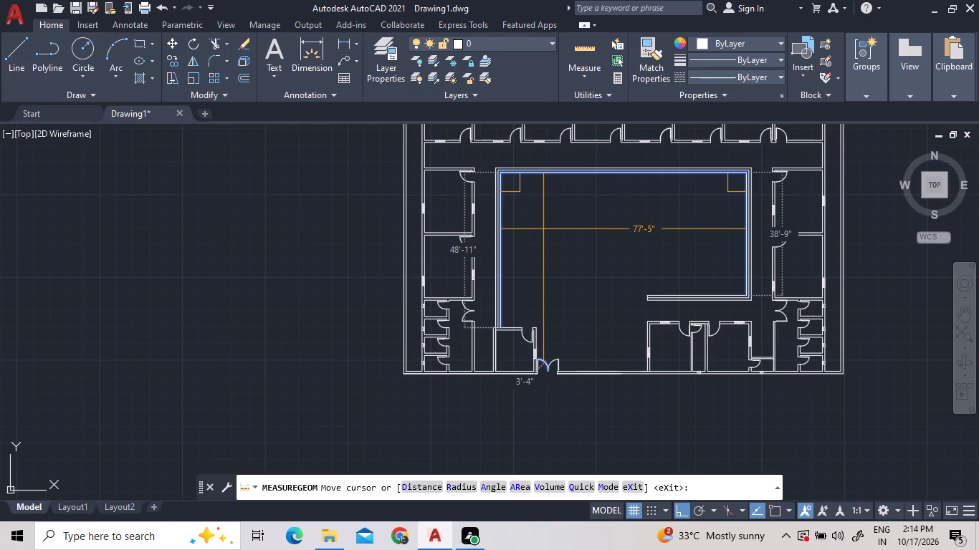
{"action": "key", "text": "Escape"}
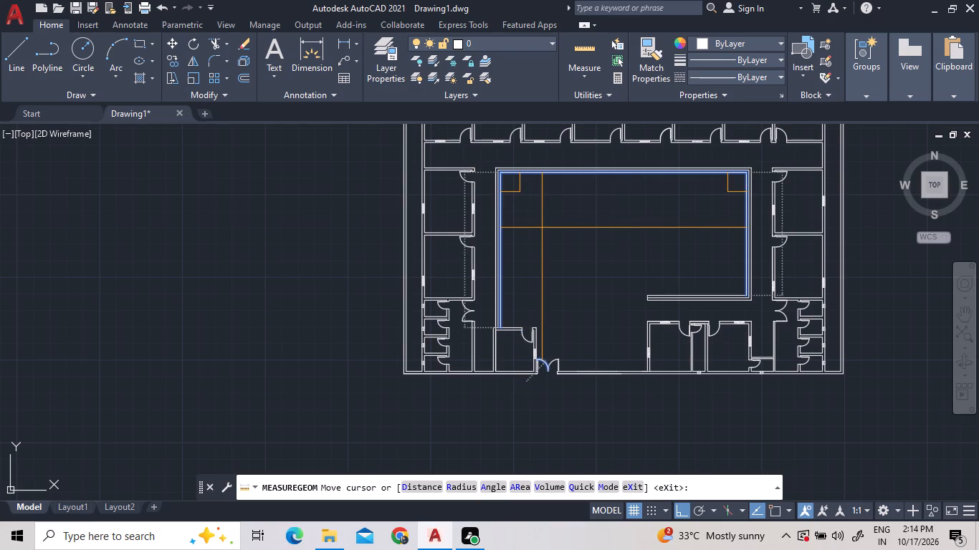
Copy the "Room 1" label from the northwest room eastward into each of the seven other rooms of the north row.
{"action": "scroll", "coordinate": [525, 346], "scroll_direction": "down", "scroll_amount": 1}
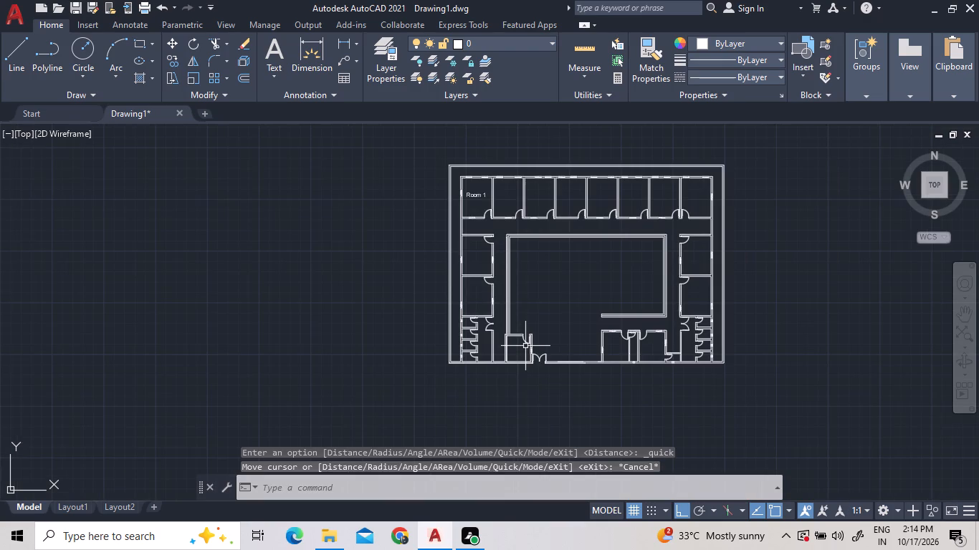
{"action": "scroll", "coordinate": [484, 192], "scroll_direction": "up", "scroll_amount": 2}
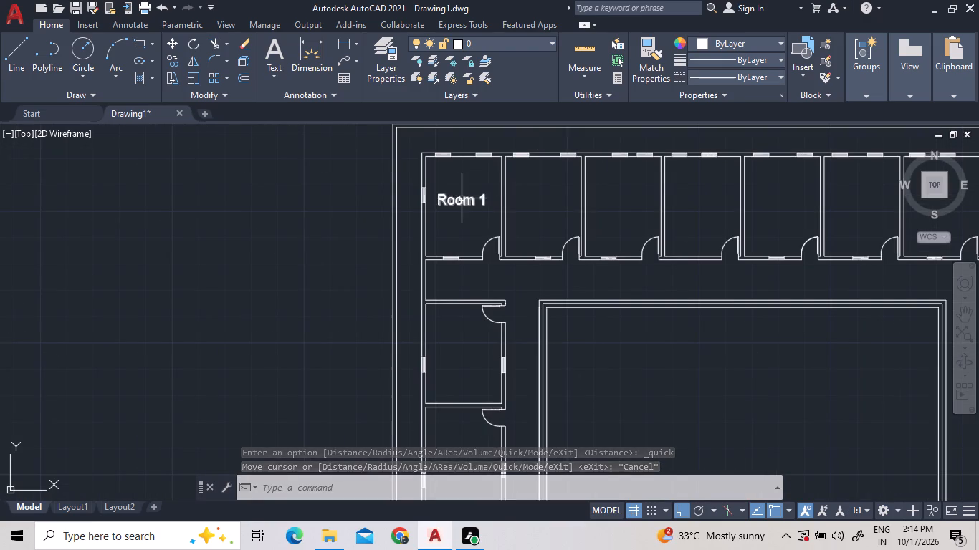
{"action": "left_click", "coordinate": [462, 198]}
{"action": "right_click", "coordinate": [460, 198]}
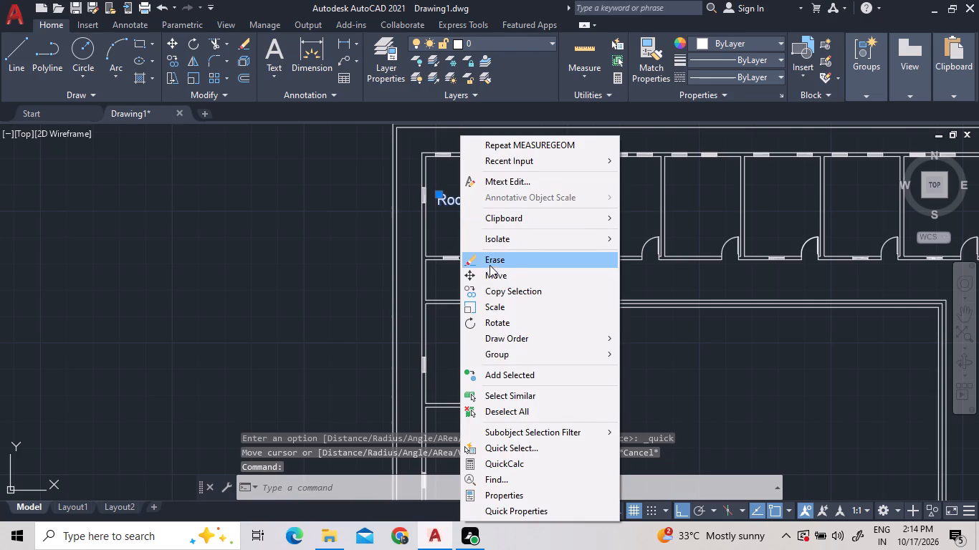
{"action": "left_click", "coordinate": [497, 296]}
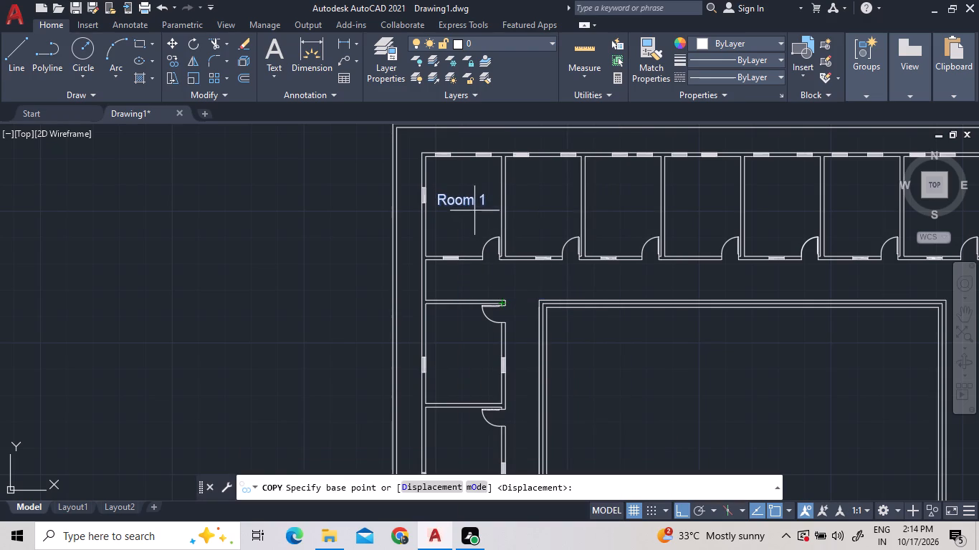
{"action": "double_click", "coordinate": [470, 203]}
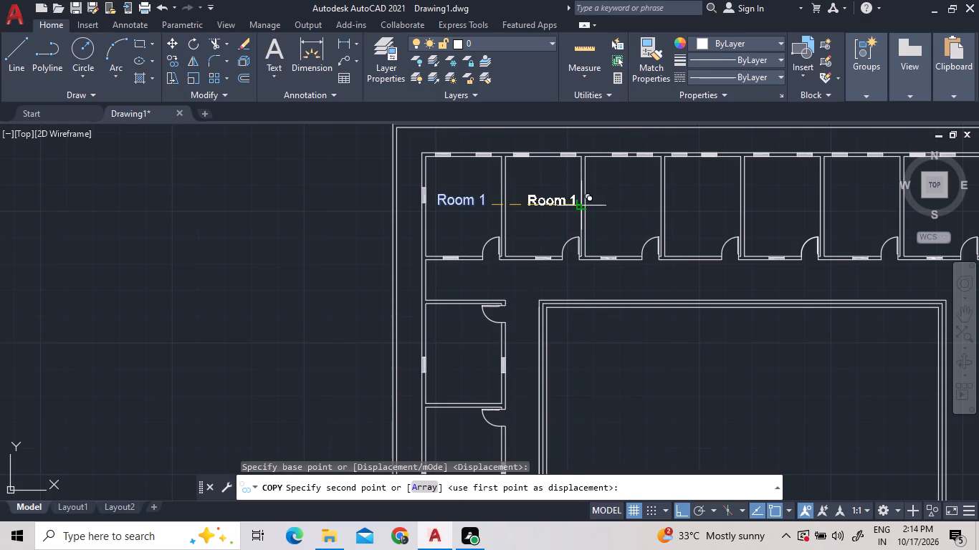
{"action": "left_click", "coordinate": [582, 204]}
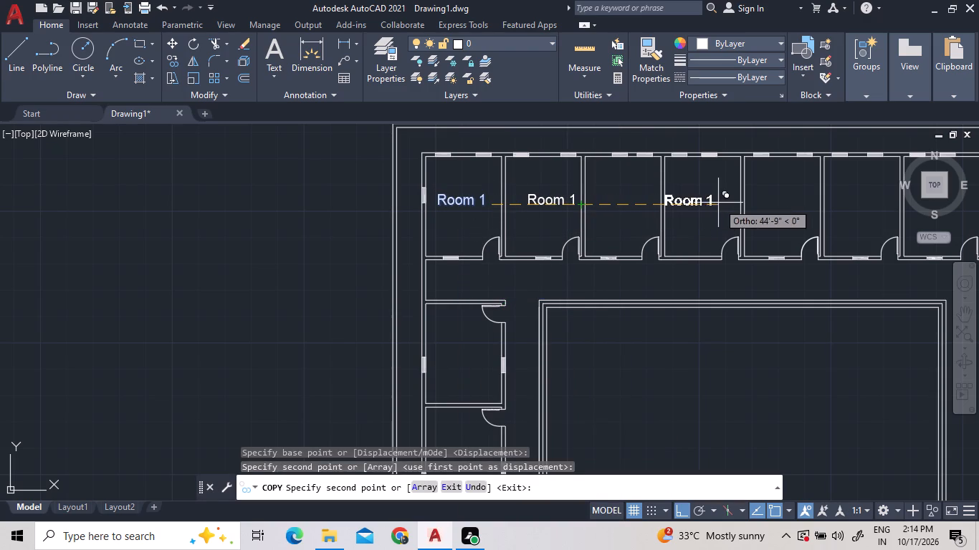
{"action": "double_click", "coordinate": [660, 205]}
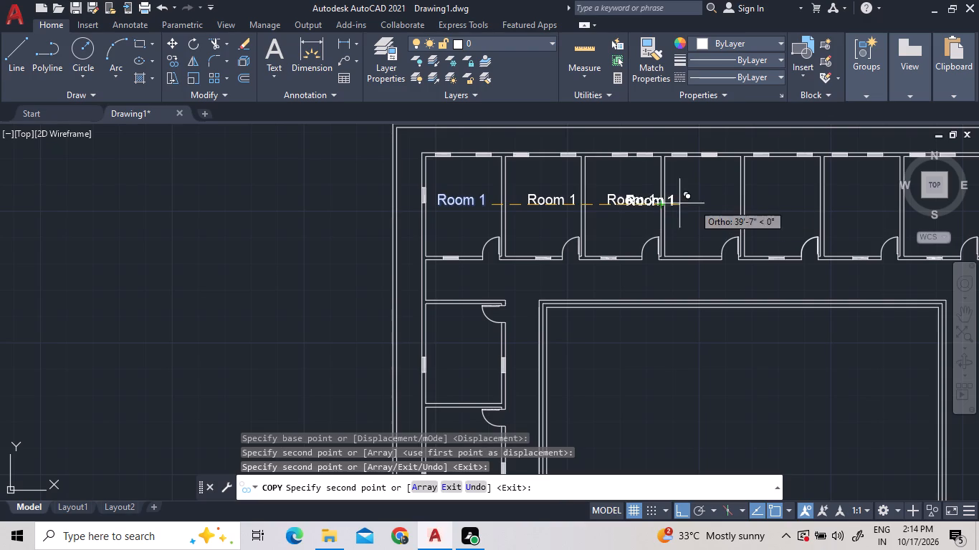
{"action": "double_click", "coordinate": [727, 200]}
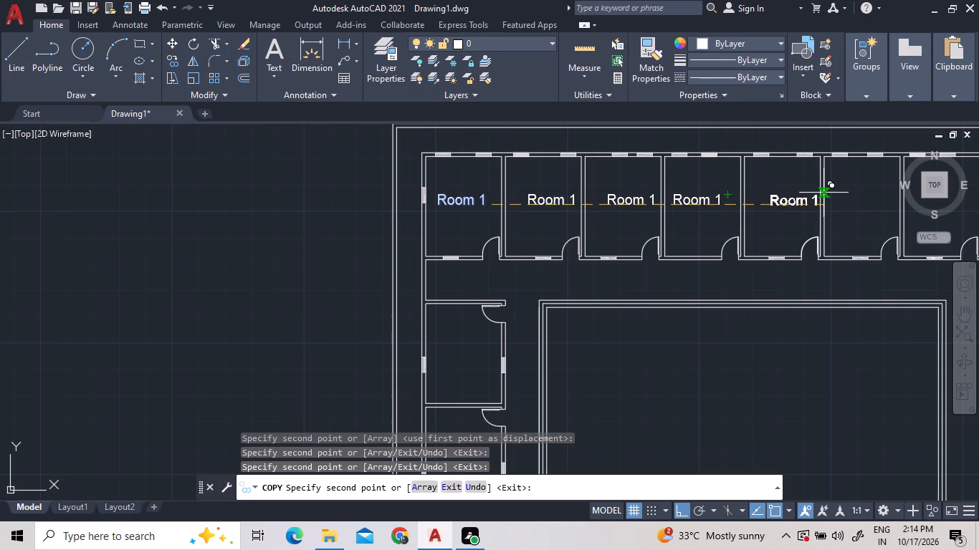
{"action": "left_click", "coordinate": [816, 192]}
{"action": "double_click", "coordinate": [887, 189]}
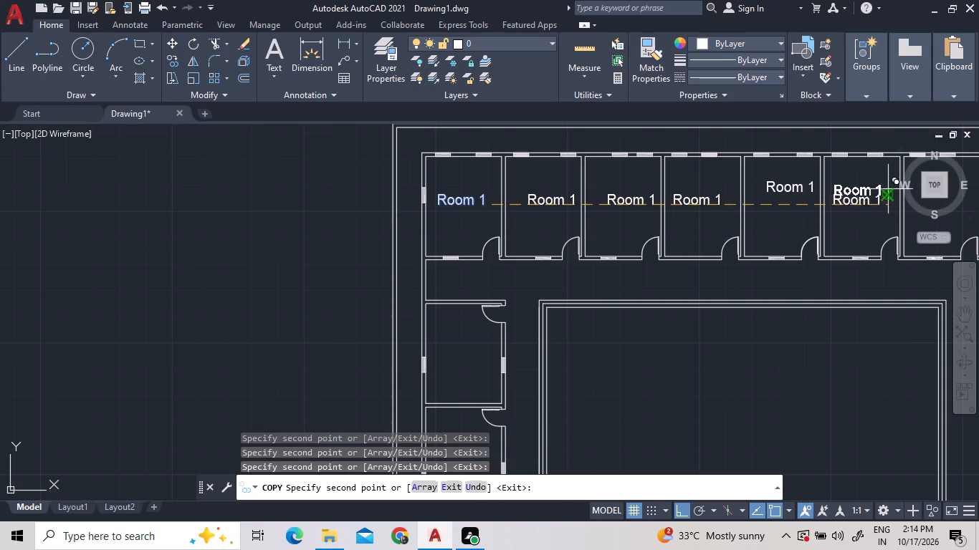
{"action": "scroll", "coordinate": [801, 216], "scroll_direction": "down", "scroll_amount": 3}
{"action": "scroll", "coordinate": [846, 211], "scroll_direction": "up", "scroll_amount": 2}
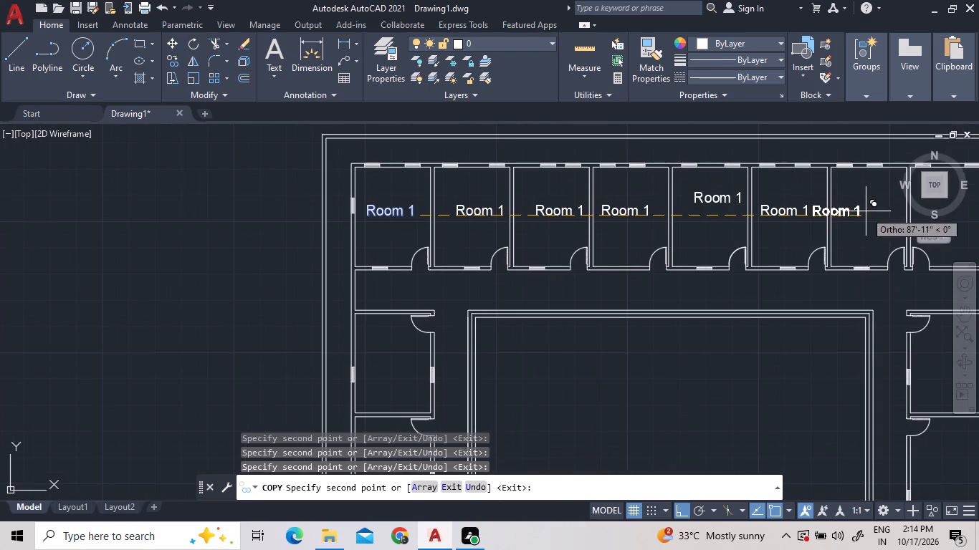
{"action": "left_click", "coordinate": [898, 211]}
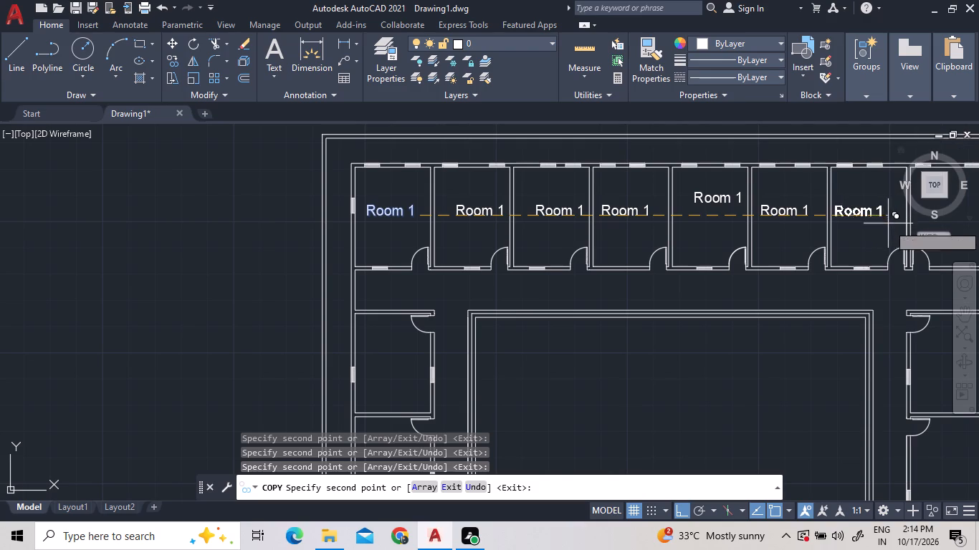
{"action": "scroll", "coordinate": [846, 266], "scroll_direction": "down", "scroll_amount": 2}
{"action": "scroll", "coordinate": [903, 255], "scroll_direction": "up", "scroll_amount": 2}
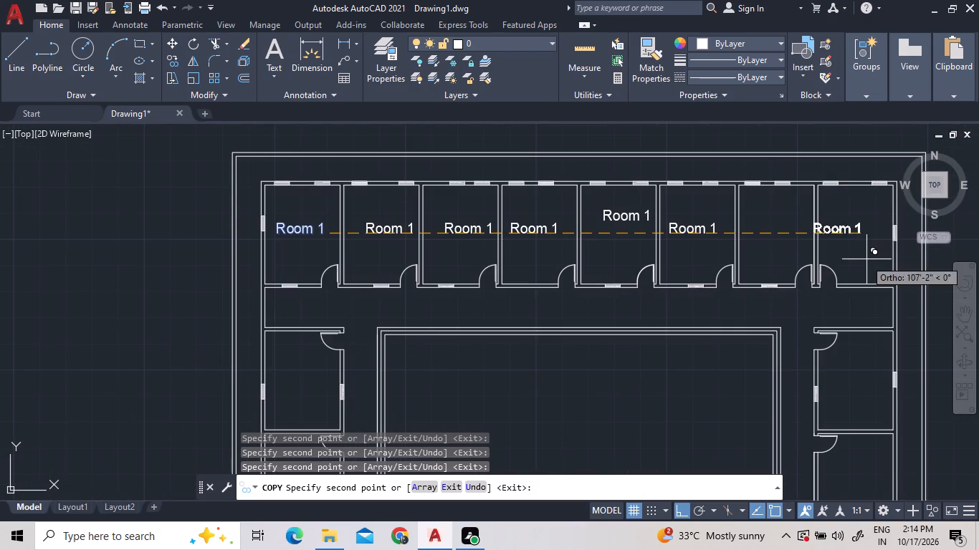
{"action": "left_click", "coordinate": [811, 255]}
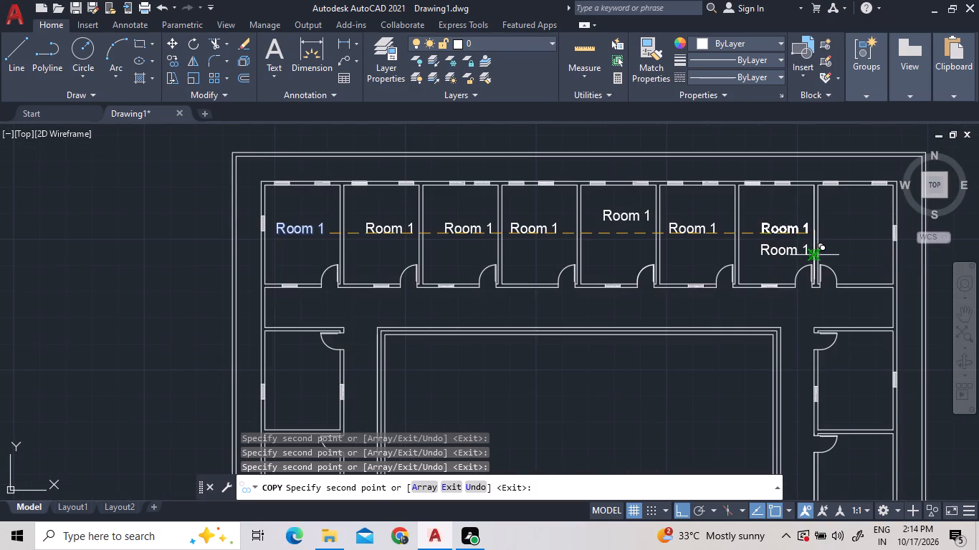
{"action": "left_click", "coordinate": [877, 232]}
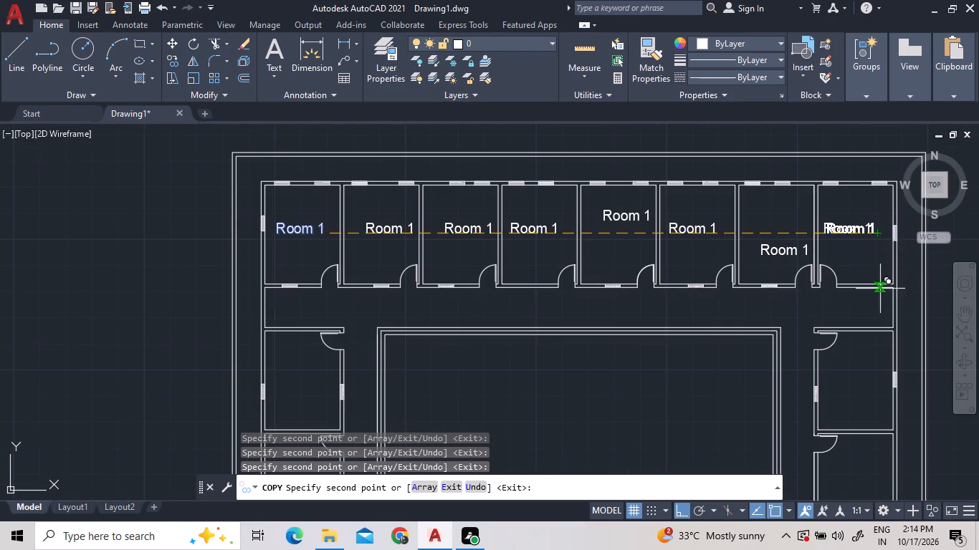
{"action": "scroll", "coordinate": [343, 321], "scroll_direction": "up", "scroll_amount": 1}
{"action": "scroll", "coordinate": [345, 332], "scroll_direction": "down", "scroll_amount": 2}
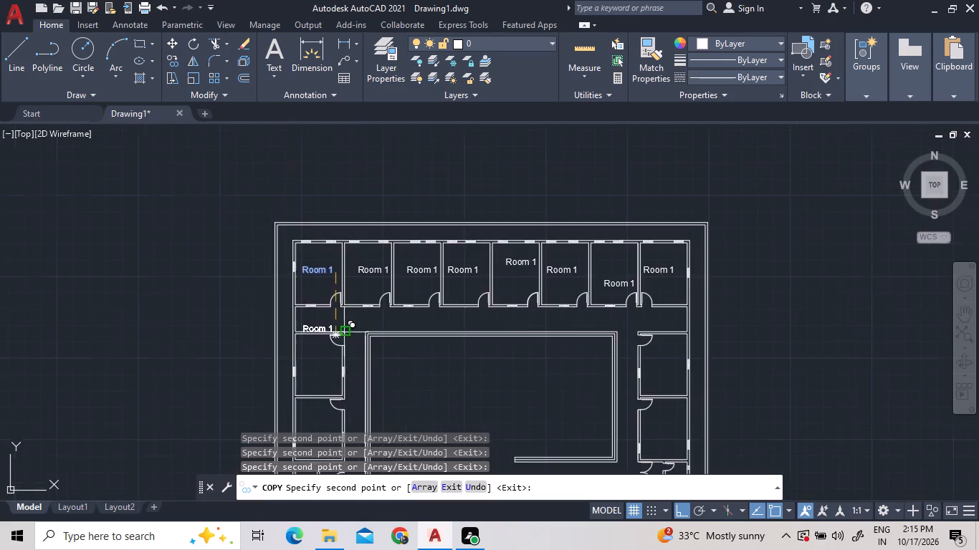
Copy the "Room 1" label straight south from the northwest room into the two west-side rooms above the toilet block.
{"action": "scroll", "coordinate": [343, 333], "scroll_direction": "down", "scroll_amount": 1}
{"action": "scroll", "coordinate": [325, 360], "scroll_direction": "up", "scroll_amount": 3}
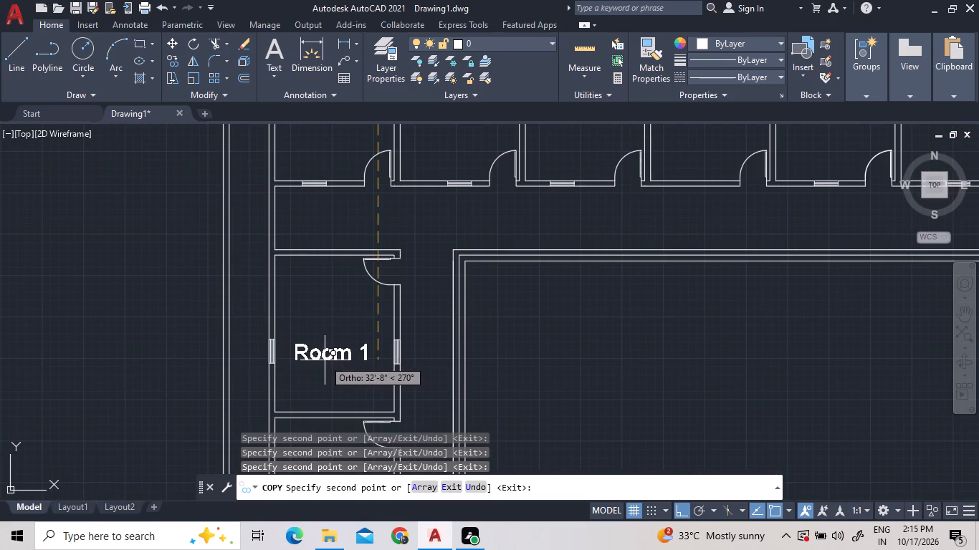
{"action": "left_click", "coordinate": [323, 357]}
{"action": "scroll", "coordinate": [343, 327], "scroll_direction": "down", "scroll_amount": 4}
{"action": "scroll", "coordinate": [336, 377], "scroll_direction": "up", "scroll_amount": 4}
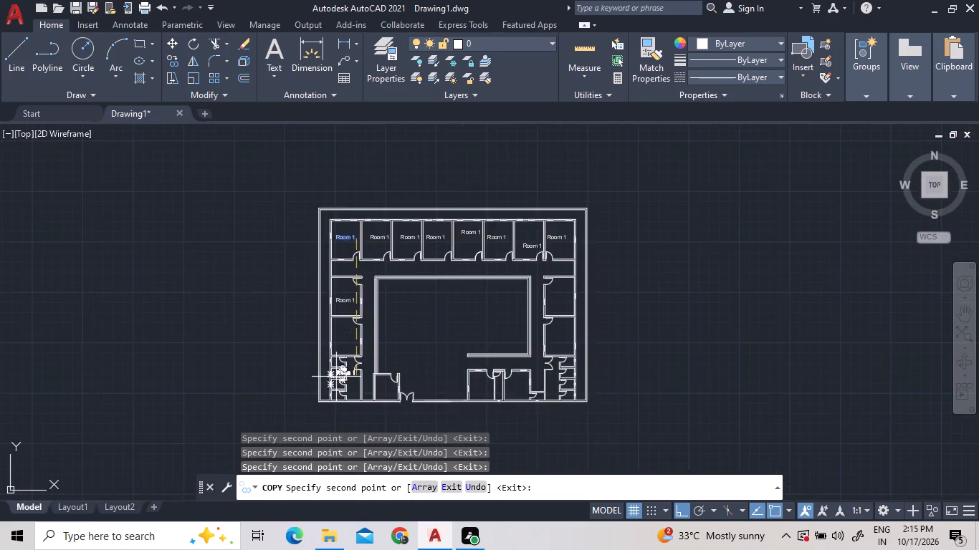
{"action": "scroll", "coordinate": [337, 376], "scroll_direction": "up", "scroll_amount": 1}
{"action": "double_click", "coordinate": [346, 284]}
{"action": "scroll", "coordinate": [424, 284], "scroll_direction": "down", "scroll_amount": 3}
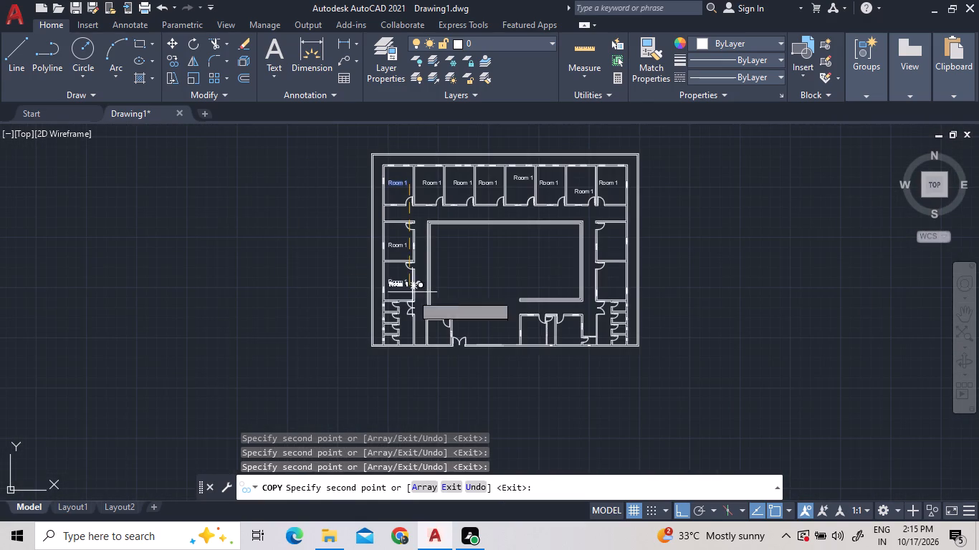
{"action": "scroll", "coordinate": [411, 296], "scroll_direction": "down", "scroll_amount": 2}
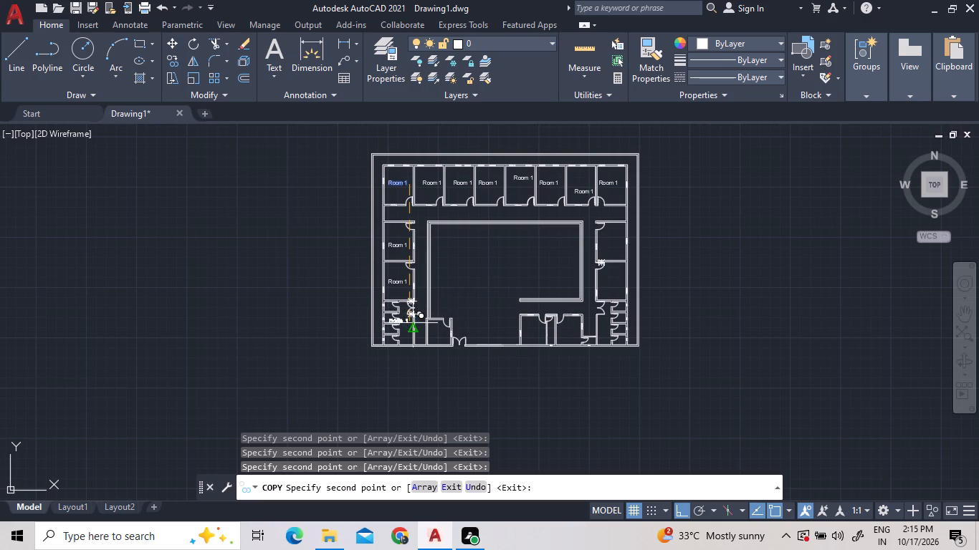
{"action": "key", "text": "Escape"}
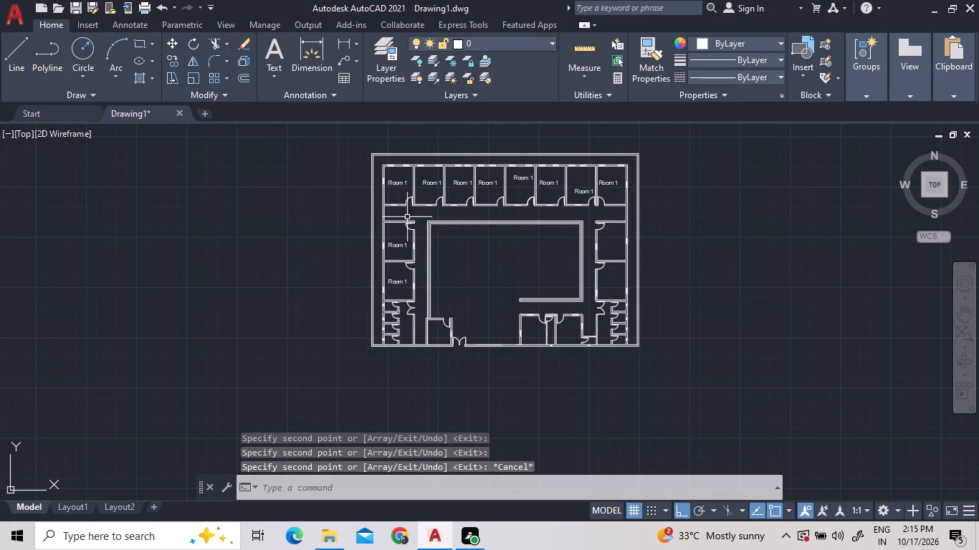
Change the label in the second room from the west in the north row to "Room 2".
{"action": "scroll", "coordinate": [411, 196], "scroll_direction": "up", "scroll_amount": 2}
{"action": "triple_click", "coordinate": [479, 160]}
{"action": "triple_click", "coordinate": [480, 160]}
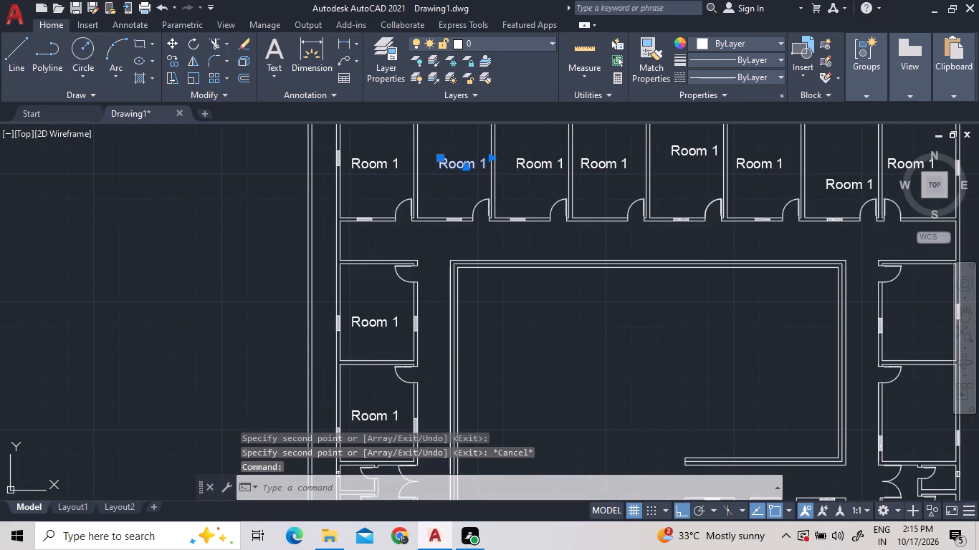
{"action": "left_click", "coordinate": [480, 160]}
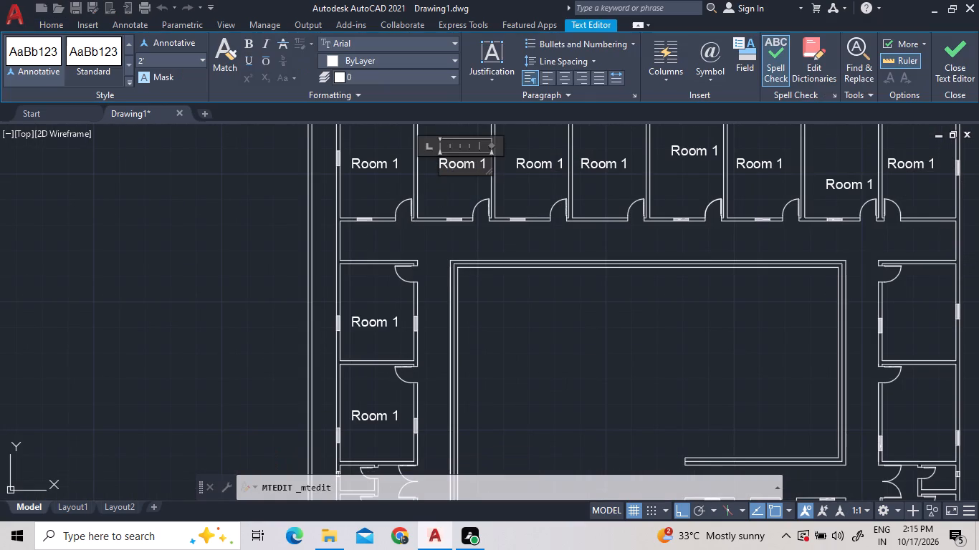
{"action": "left_click", "coordinate": [483, 163]}
{"action": "key", "text": "BackSpace"}
{"action": "key", "text": "2"}
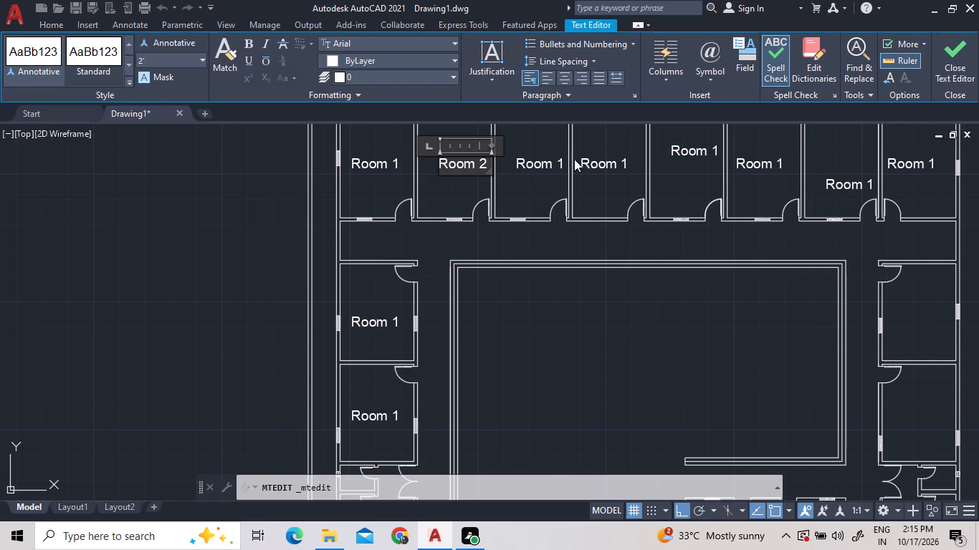
Change the label in the third room of the north row to "Room 3".
{"action": "triple_click", "coordinate": [561, 162]}
{"action": "double_click", "coordinate": [561, 162]}
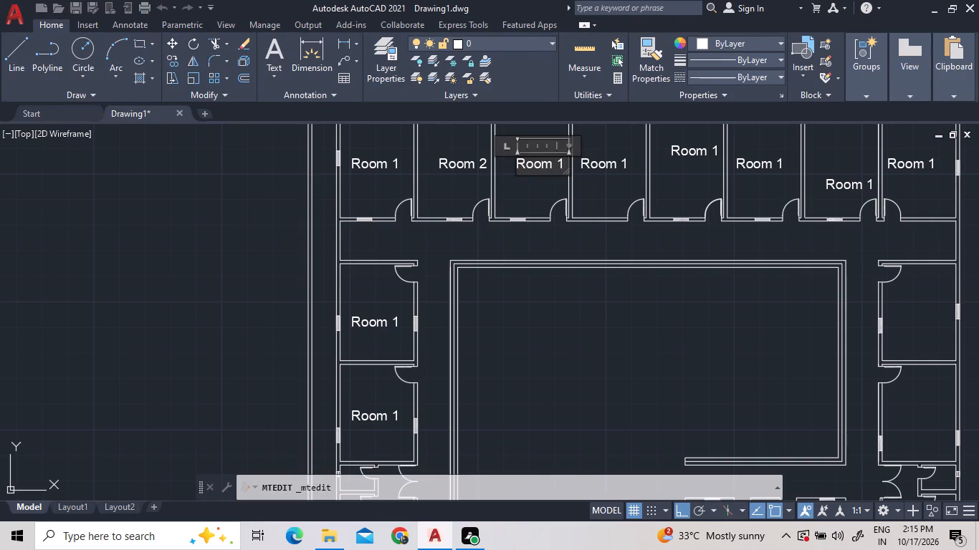
{"action": "double_click", "coordinate": [558, 165]}
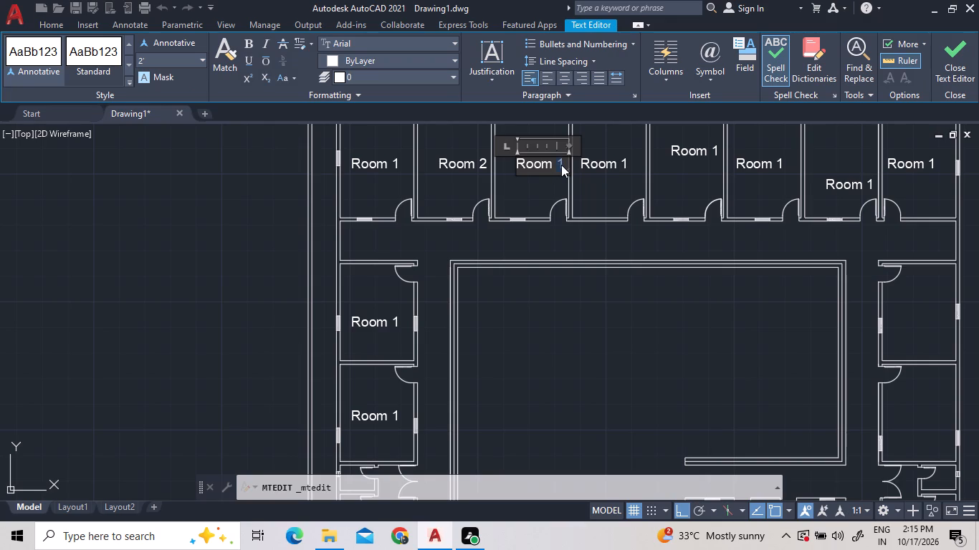
{"action": "key", "text": "3"}
Change the label in the fourth room of the north row to "Room 4".
{"action": "double_click", "coordinate": [596, 162]}
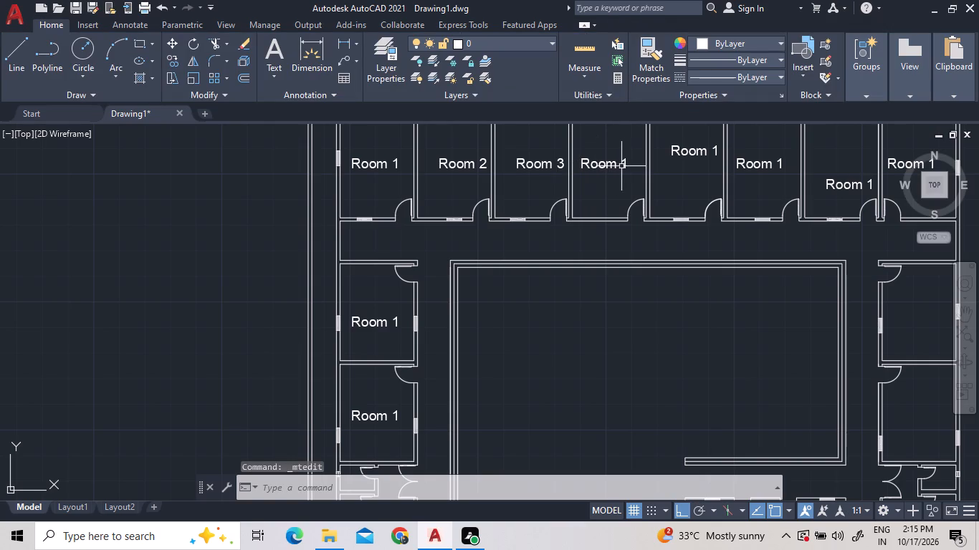
{"action": "triple_click", "coordinate": [626, 163]}
{"action": "triple_click", "coordinate": [626, 163]}
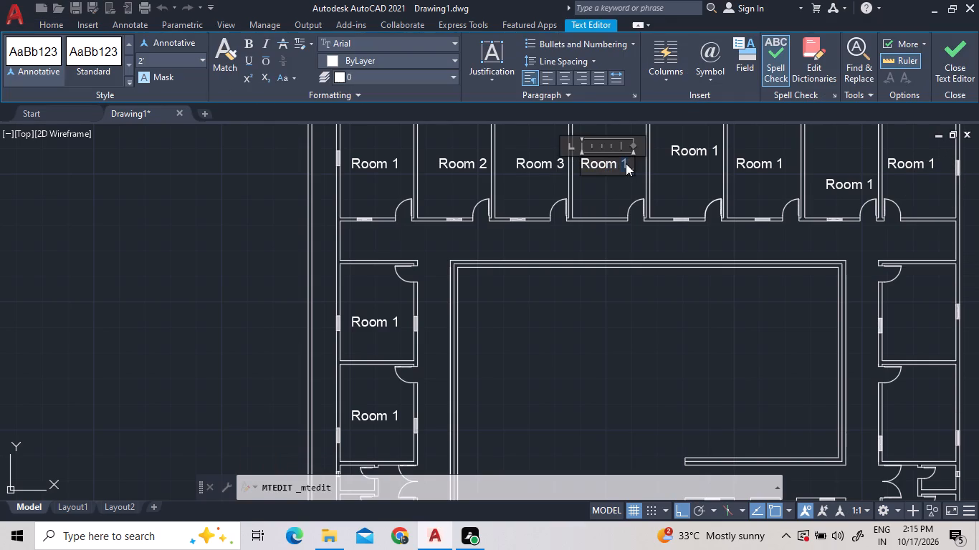
{"action": "key", "text": "4"}
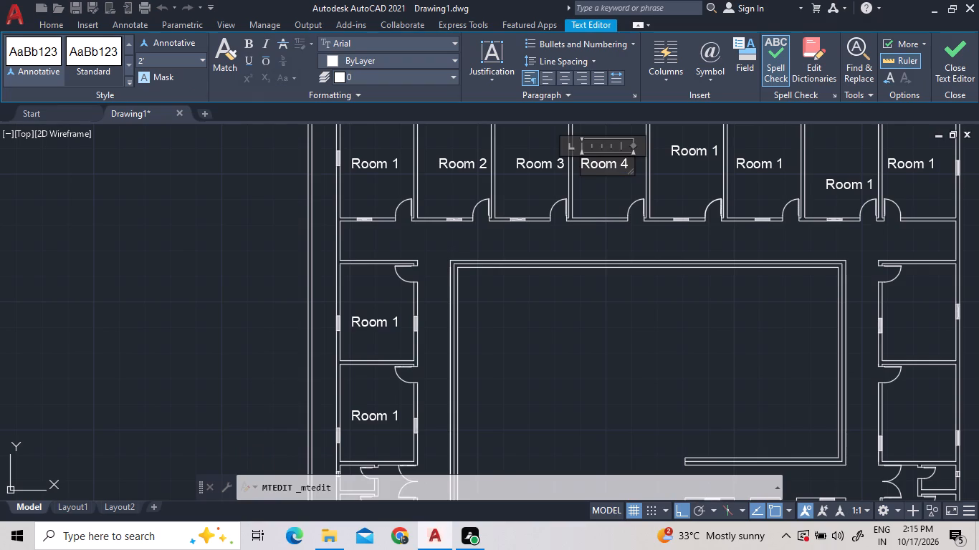
Change the label in the fifth room of the north row to "Room 5".
{"action": "triple_click", "coordinate": [689, 148]}
{"action": "triple_click", "coordinate": [689, 148]}
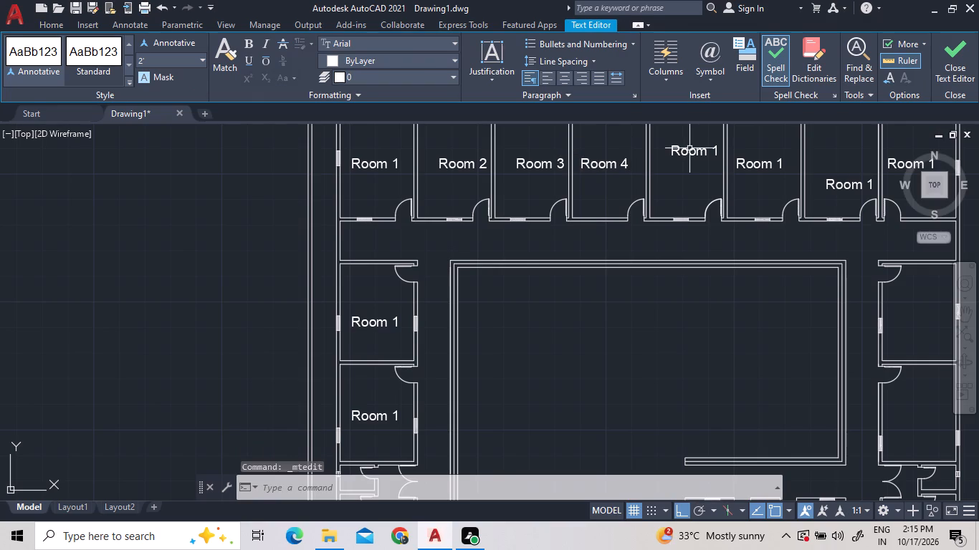
{"action": "left_click", "coordinate": [689, 148]}
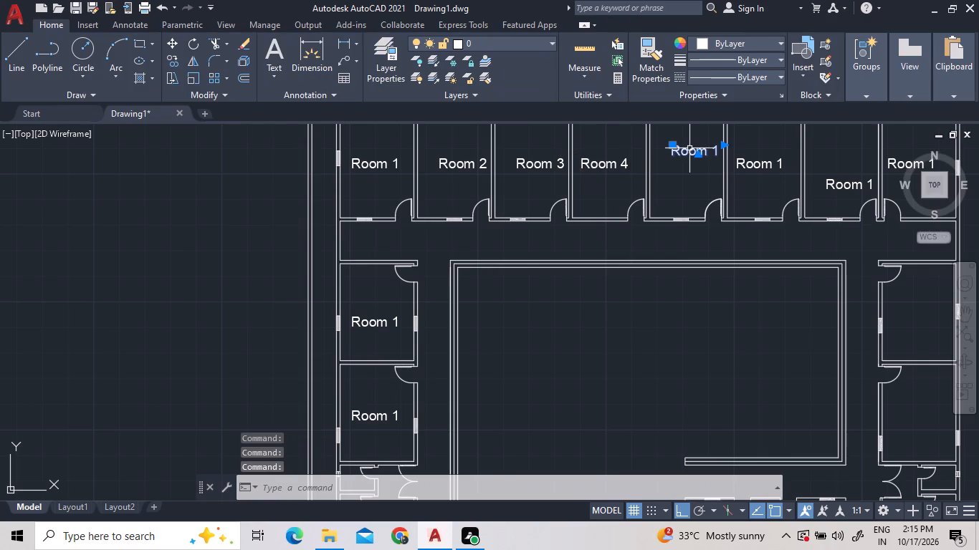
{"action": "scroll", "coordinate": [689, 148], "scroll_direction": "up", "scroll_amount": 2}
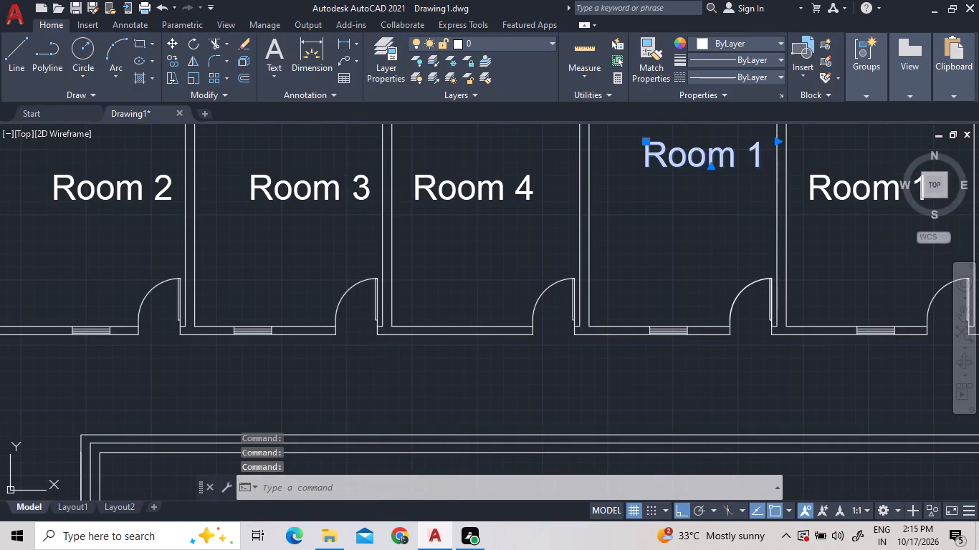
{"action": "triple_click", "coordinate": [758, 148]}
{"action": "double_click", "coordinate": [758, 148]}
{"action": "left_click", "coordinate": [758, 148]}
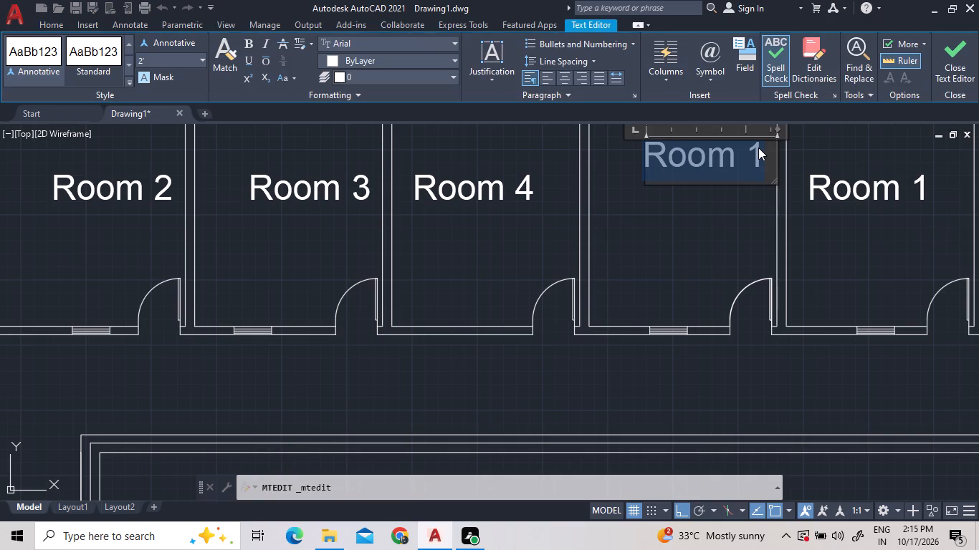
{"action": "left_click", "coordinate": [763, 153]}
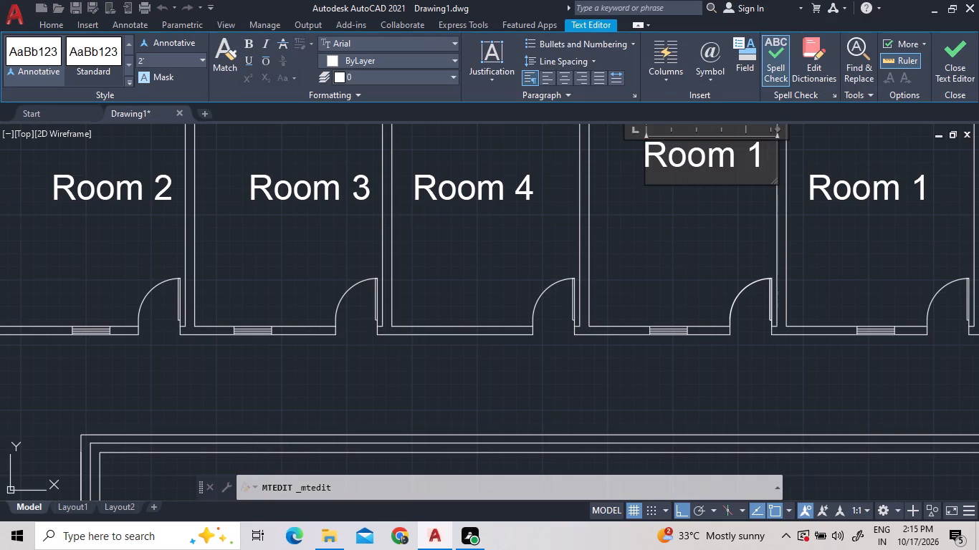
{"action": "key", "text": "BackSpace"}
{"action": "key", "text": "5"}
Change the label in the sixth room of the north row to "Room 6".
{"action": "triple_click", "coordinate": [834, 174]}
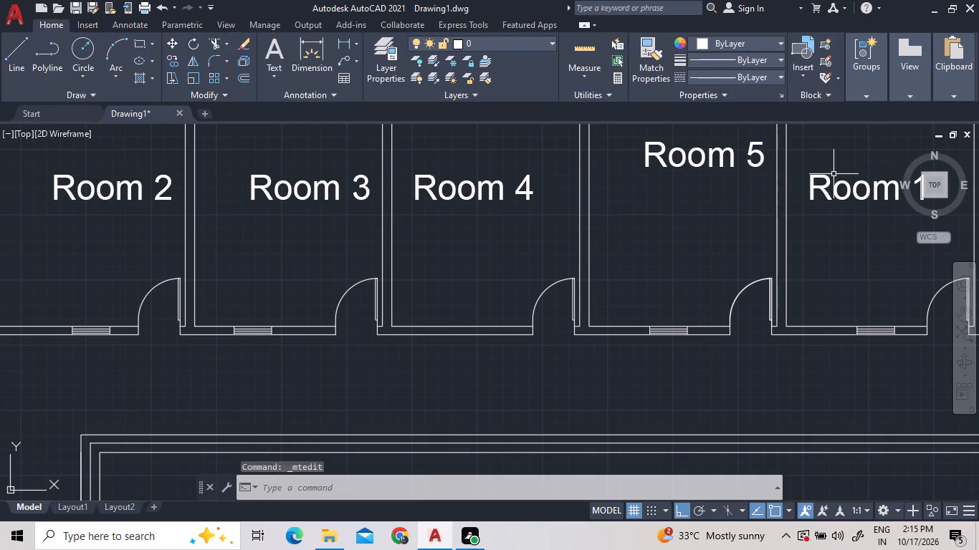
{"action": "scroll", "coordinate": [834, 175], "scroll_direction": "down", "scroll_amount": 2}
{"action": "scroll", "coordinate": [868, 178], "scroll_direction": "up", "scroll_amount": 3}
{"action": "triple_click", "coordinate": [868, 179]}
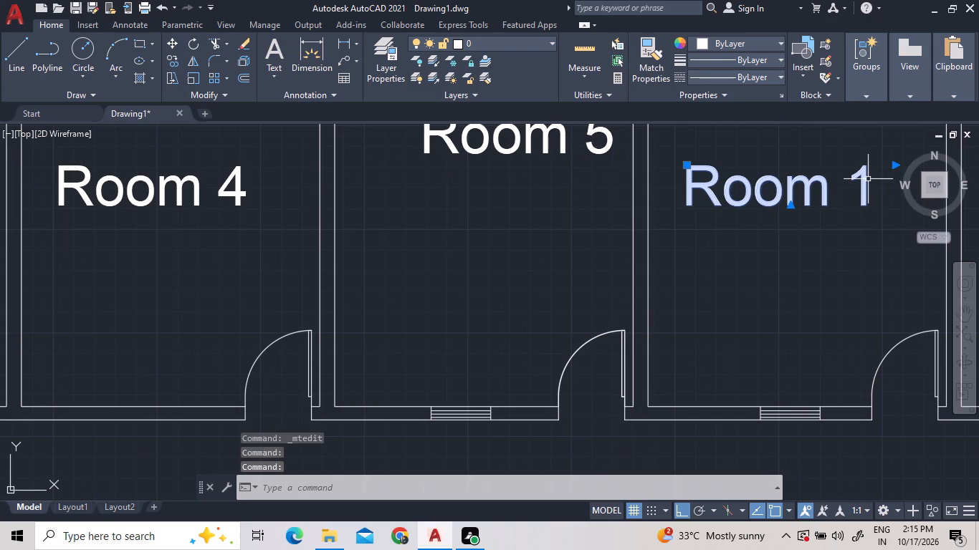
{"action": "left_click", "coordinate": [866, 180]}
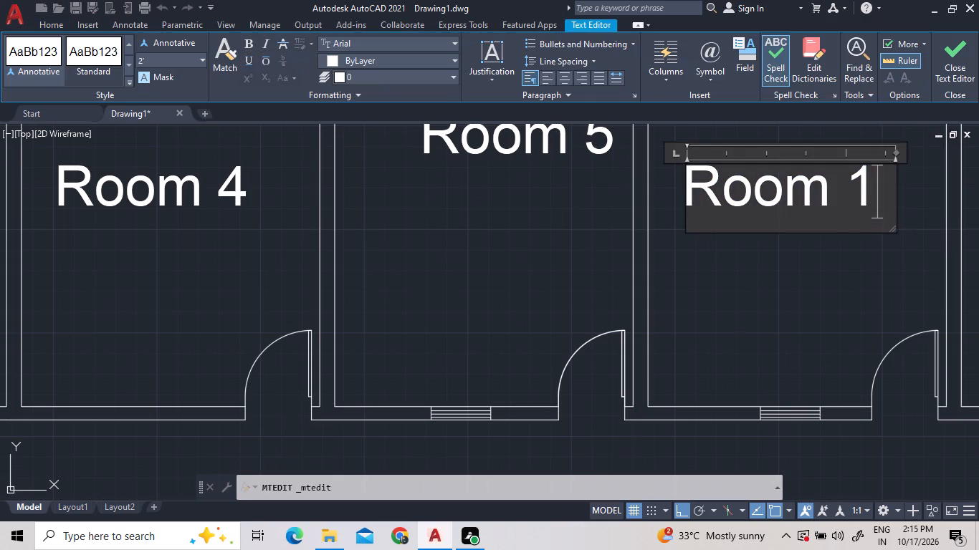
{"action": "left_click", "coordinate": [869, 173]}
{"action": "key", "text": "BackSpace"}
{"action": "key", "text": "6"}
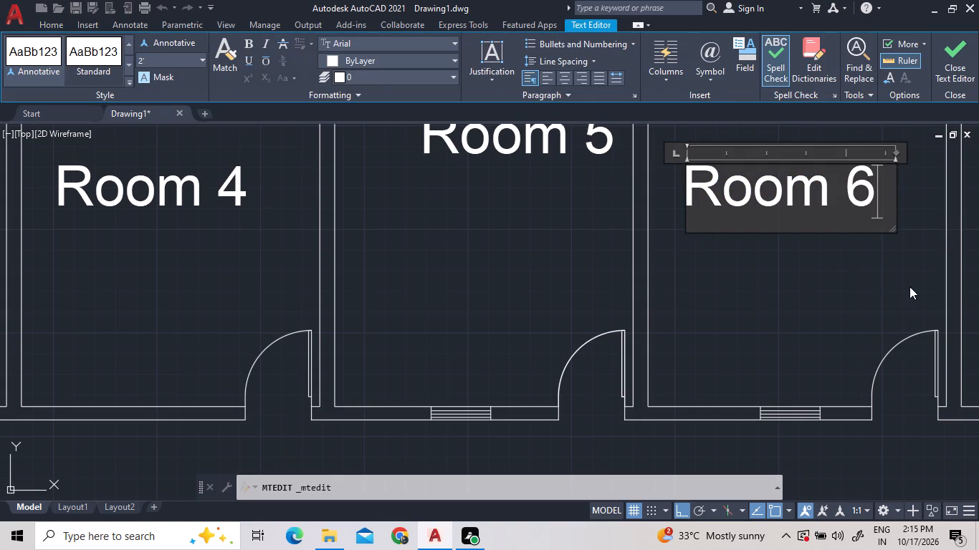
Change the label in the seventh room of the north row to "Room 7".
{"action": "scroll", "coordinate": [804, 290], "scroll_direction": "down", "scroll_amount": 3}
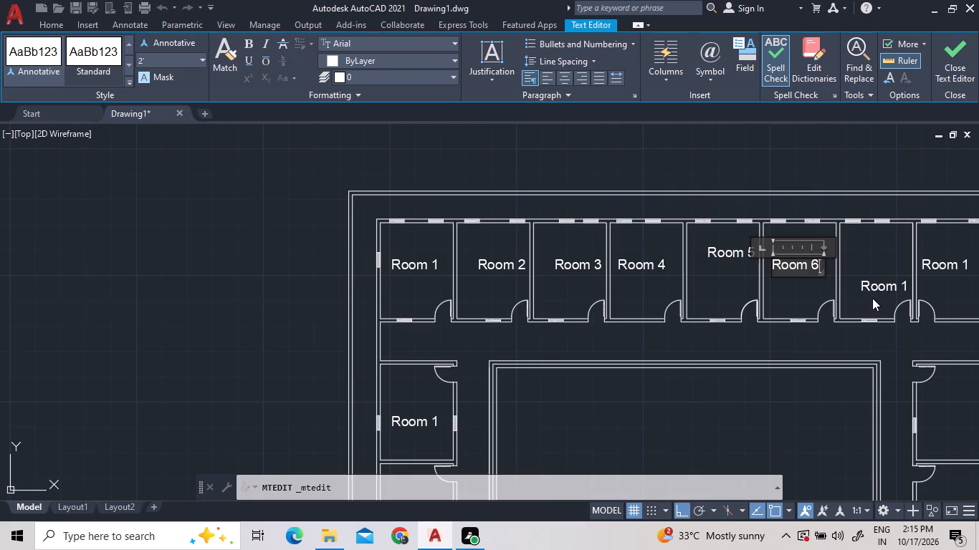
{"action": "scroll", "coordinate": [877, 297], "scroll_direction": "down", "scroll_amount": 1}
{"action": "scroll", "coordinate": [893, 292], "scroll_direction": "up", "scroll_amount": 2}
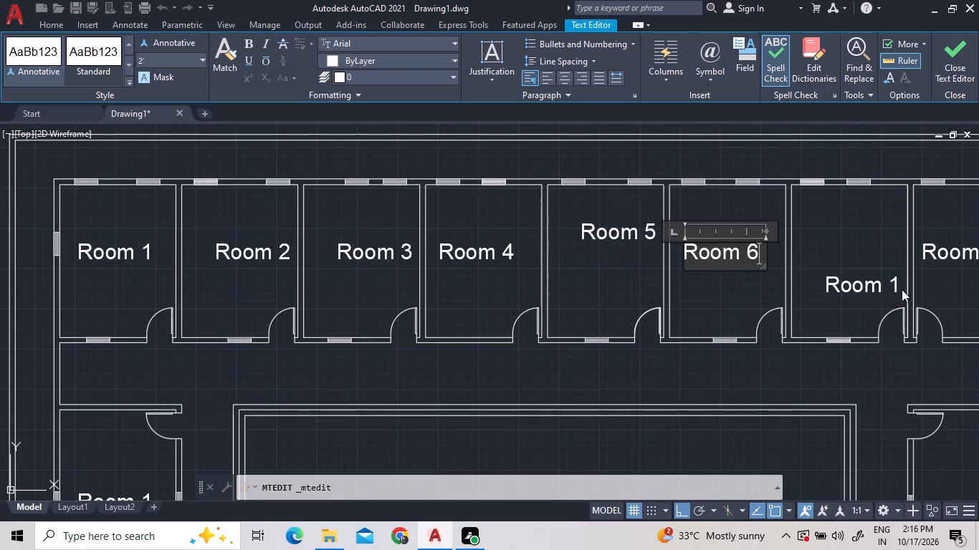
{"action": "scroll", "coordinate": [892, 284], "scroll_direction": "up", "scroll_amount": 2}
{"action": "triple_click", "coordinate": [897, 279]}
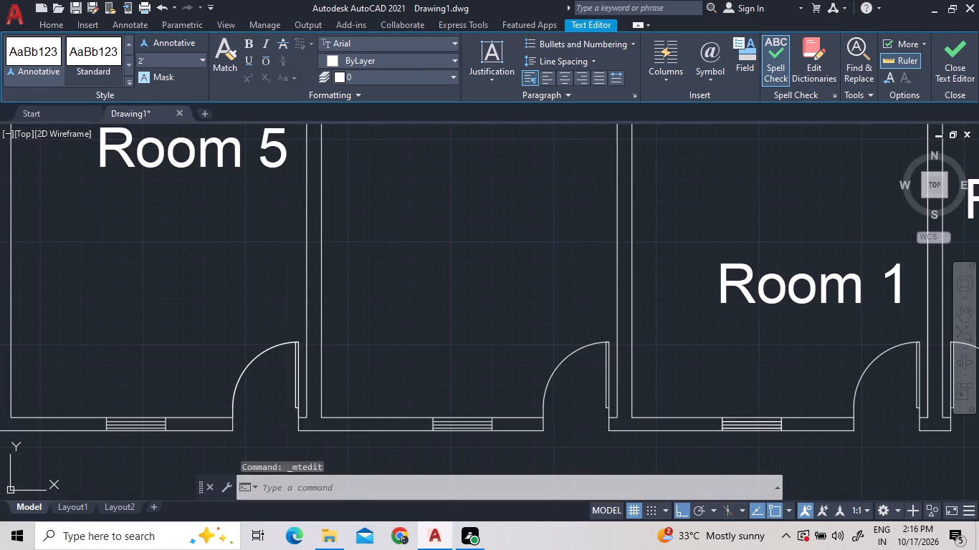
{"action": "left_click", "coordinate": [897, 279]}
{"action": "triple_click", "coordinate": [897, 279]}
{"action": "double_click", "coordinate": [897, 279]}
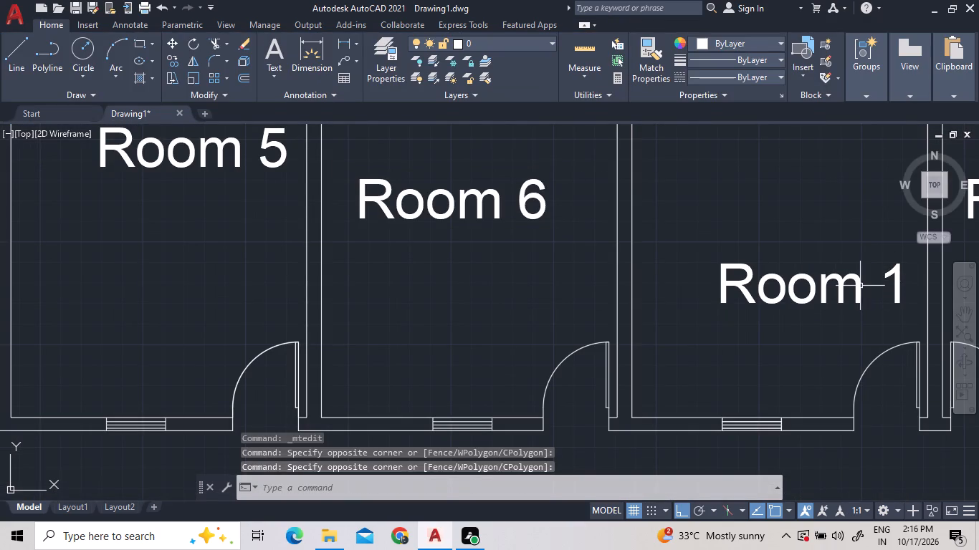
{"action": "triple_click", "coordinate": [841, 281]}
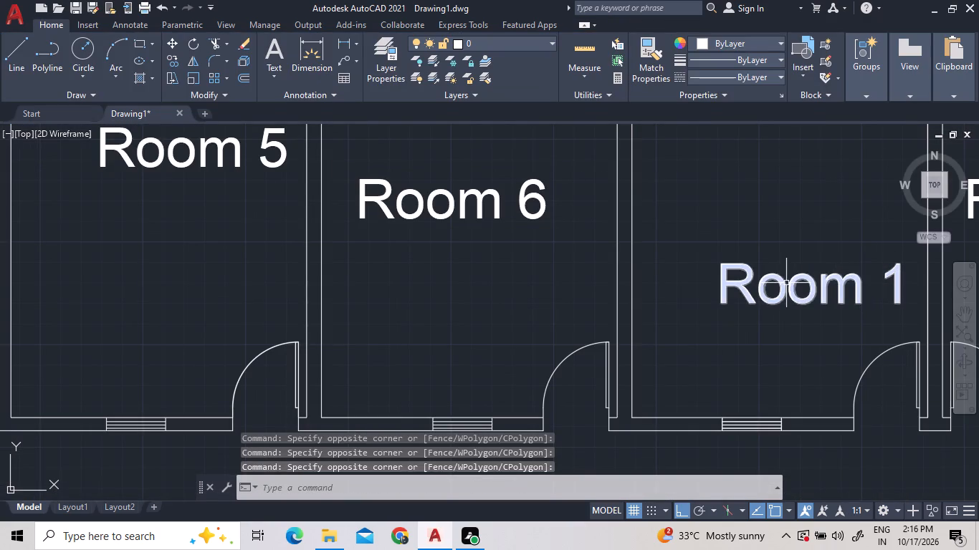
{"action": "left_click", "coordinate": [786, 283]}
{"action": "double_click", "coordinate": [788, 285]}
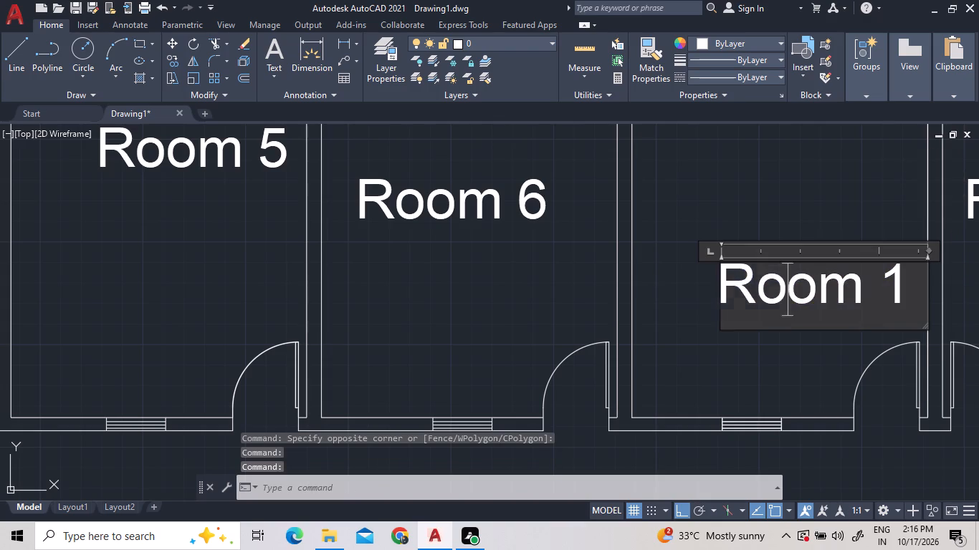
{"action": "left_click", "coordinate": [906, 279]}
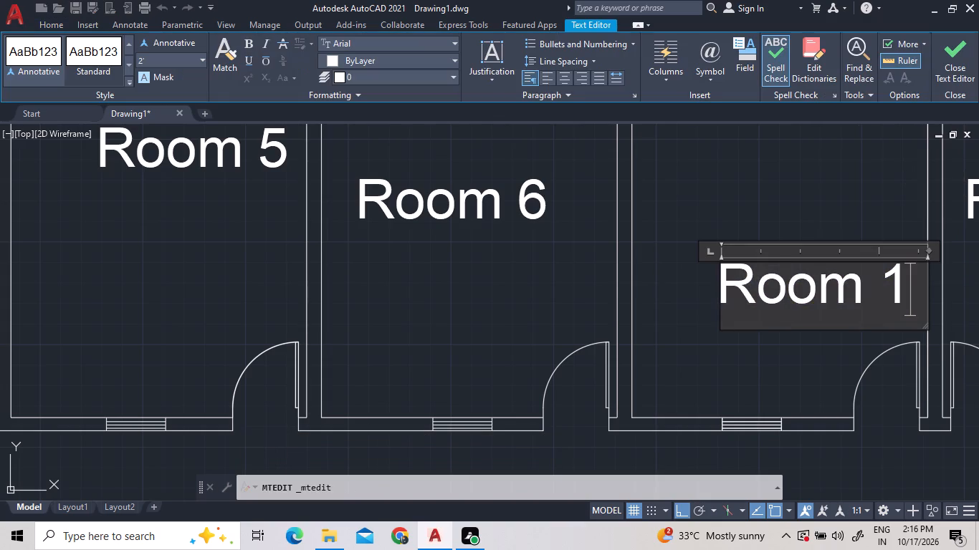
{"action": "key", "text": "7"}
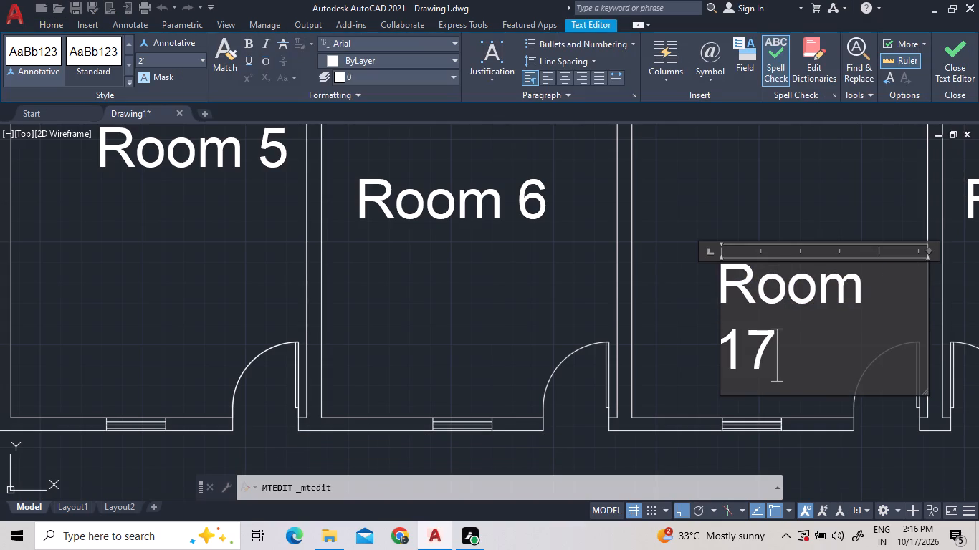
{"action": "key", "text": "BackSpace"}
{"action": "key", "text": "BackSpace"}
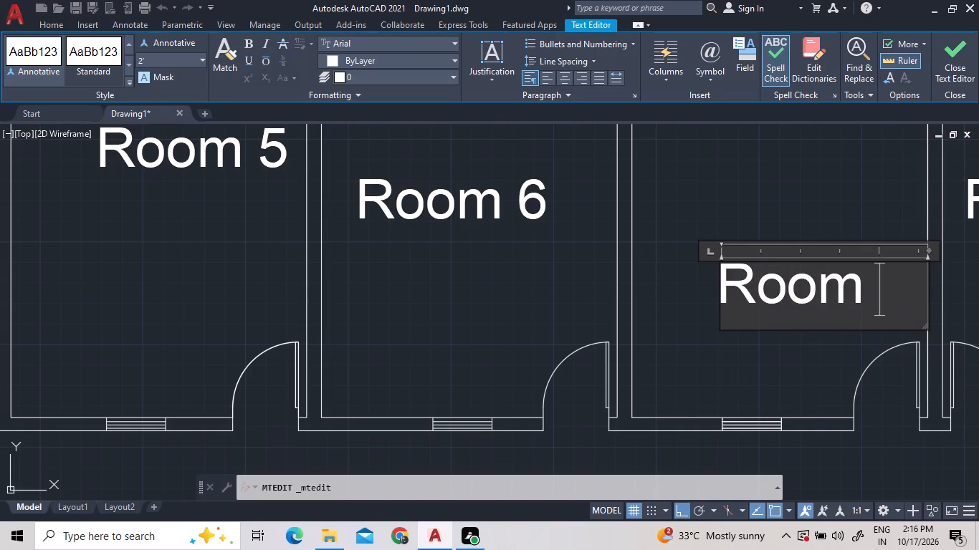
{"action": "key", "text": "7"}
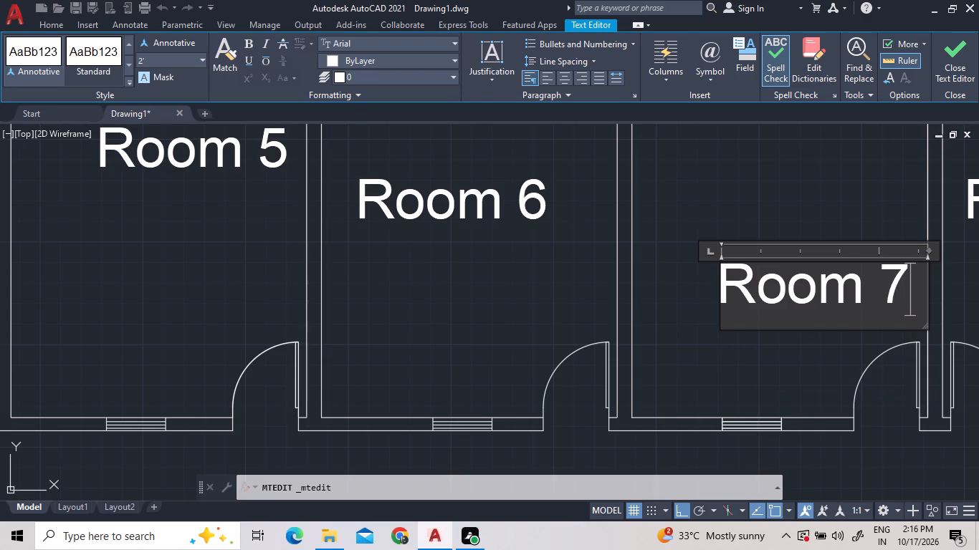
{"action": "left_click", "coordinate": [831, 216]}
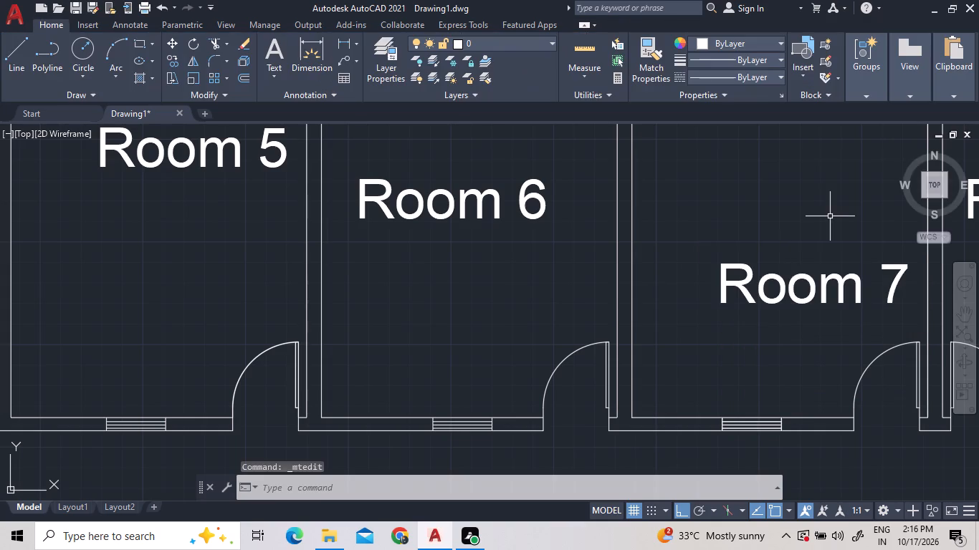
Change the label in the eighth room of the north row to "Room 8".
{"action": "scroll", "coordinate": [812, 241], "scroll_direction": "down", "scroll_amount": 4}
{"action": "scroll", "coordinate": [862, 233], "scroll_direction": "up", "scroll_amount": 3}
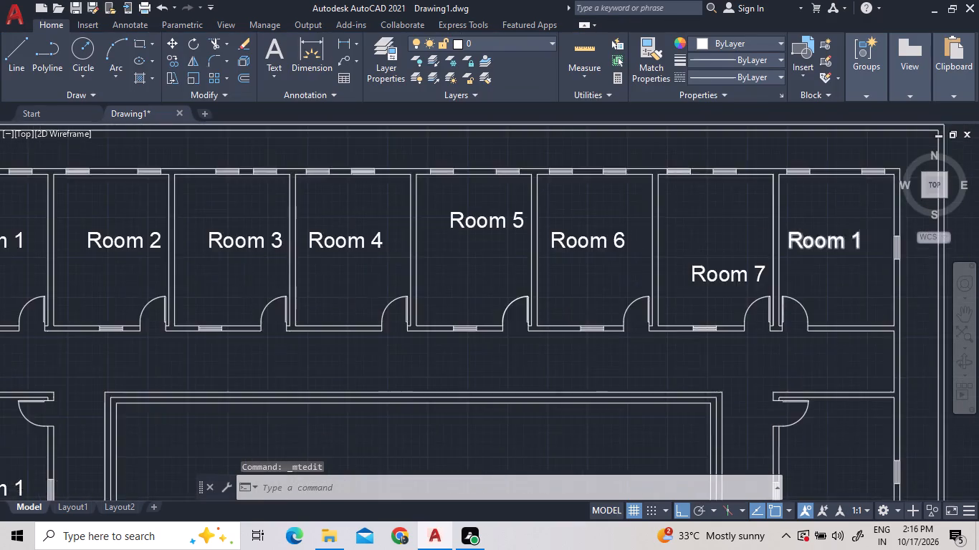
{"action": "scroll", "coordinate": [859, 237], "scroll_direction": "up", "scroll_amount": 1}
{"action": "triple_click", "coordinate": [854, 238]}
{"action": "double_click", "coordinate": [853, 238]}
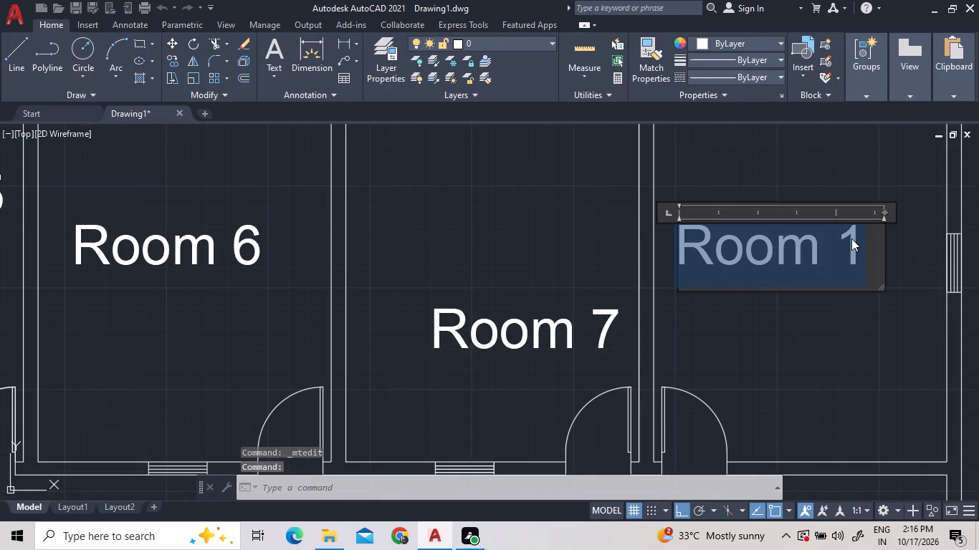
{"action": "triple_click", "coordinate": [851, 238]}
{"action": "double_click", "coordinate": [851, 238]}
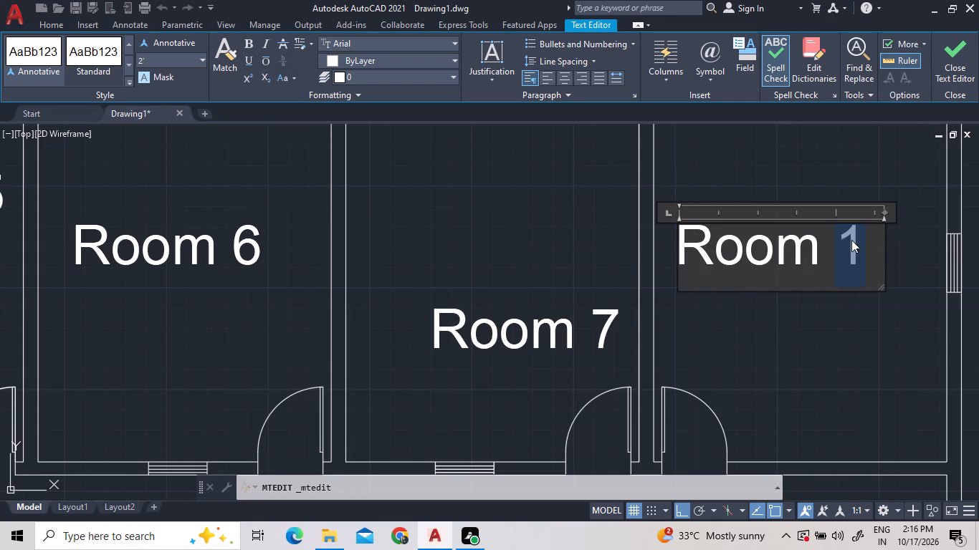
{"action": "key", "text": "8"}
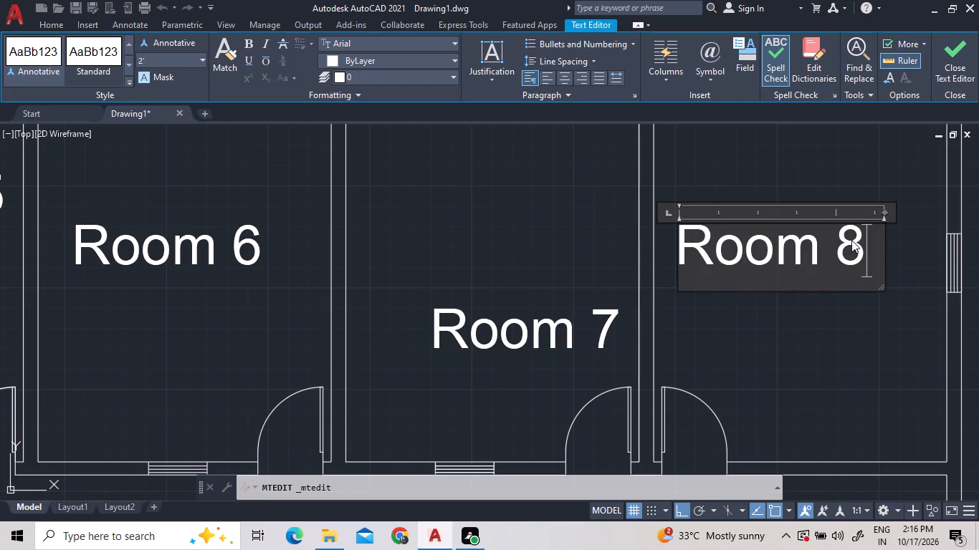
{"action": "double_click", "coordinate": [801, 175]}
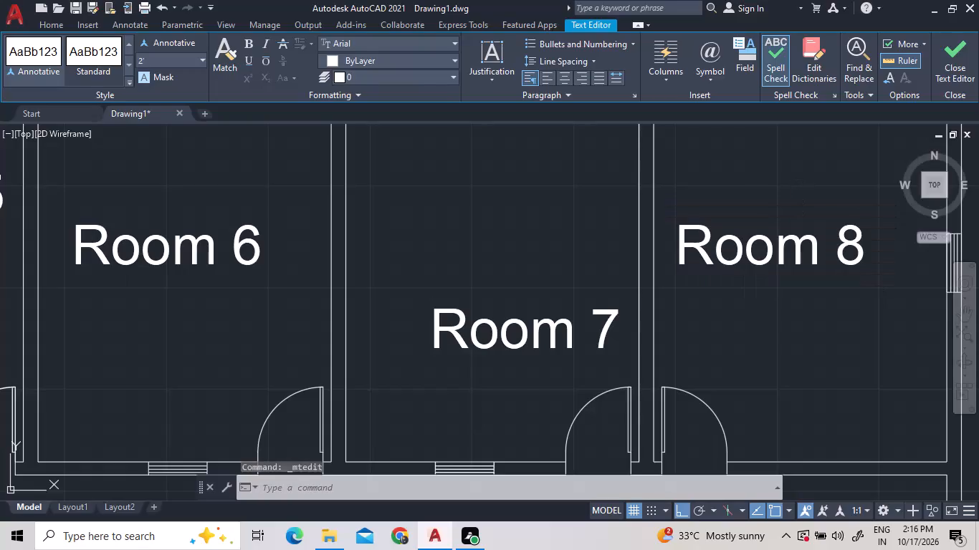
Change the label in the northern room of the west wing to "Room 9".
{"action": "scroll", "coordinate": [803, 231], "scroll_direction": "down", "scroll_amount": 6}
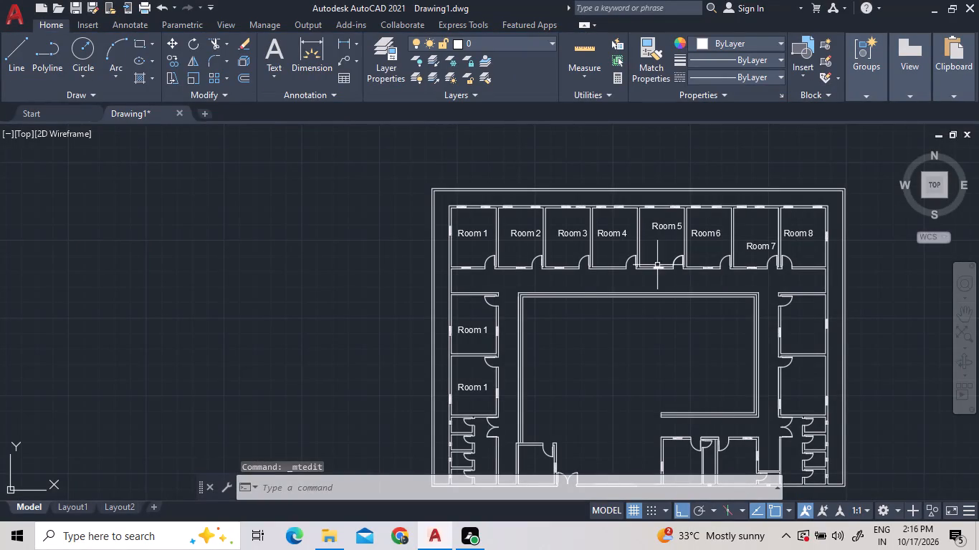
{"action": "triple_click", "coordinate": [488, 327]}
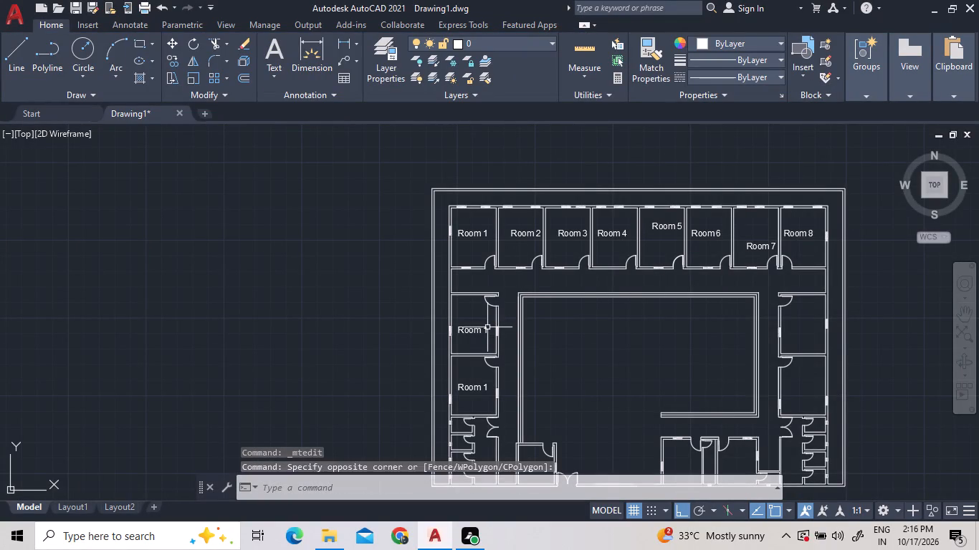
{"action": "triple_click", "coordinate": [484, 327]}
{"action": "left_click", "coordinate": [484, 327]}
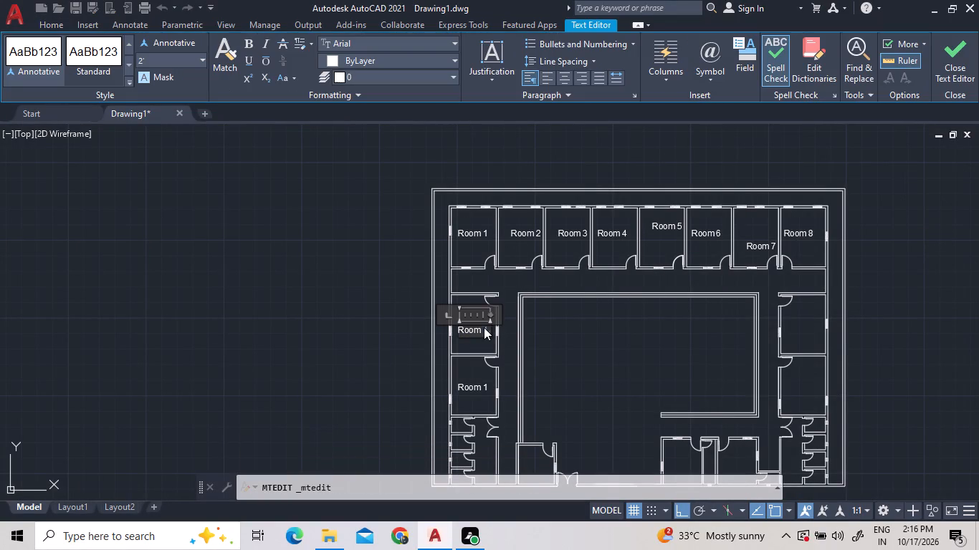
{"action": "scroll", "coordinate": [489, 331], "scroll_direction": "up", "scroll_amount": 3}
{"action": "key", "text": "9"}
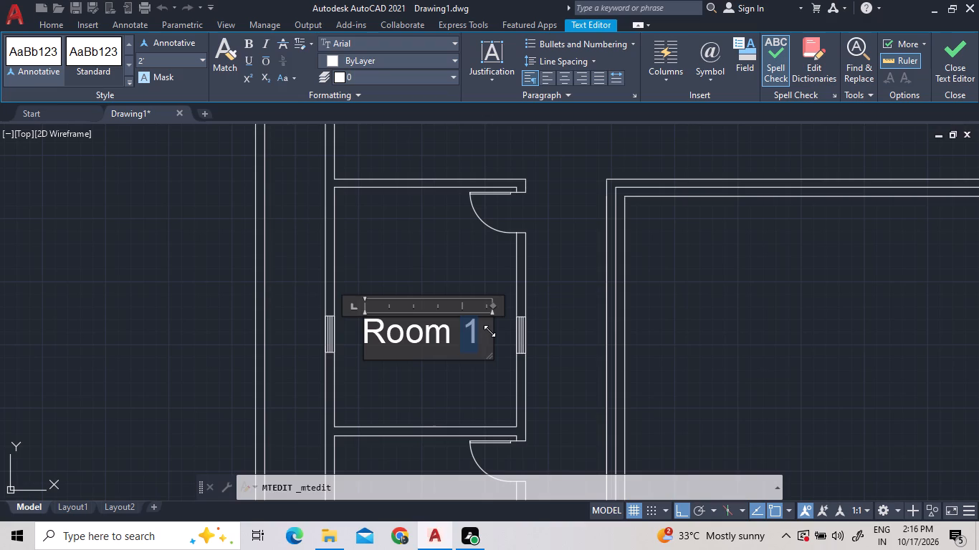
Change the label in the second room of the west wing, south of Room 9, to "Room 10".
{"action": "scroll", "coordinate": [492, 322], "scroll_direction": "down", "scroll_amount": 5}
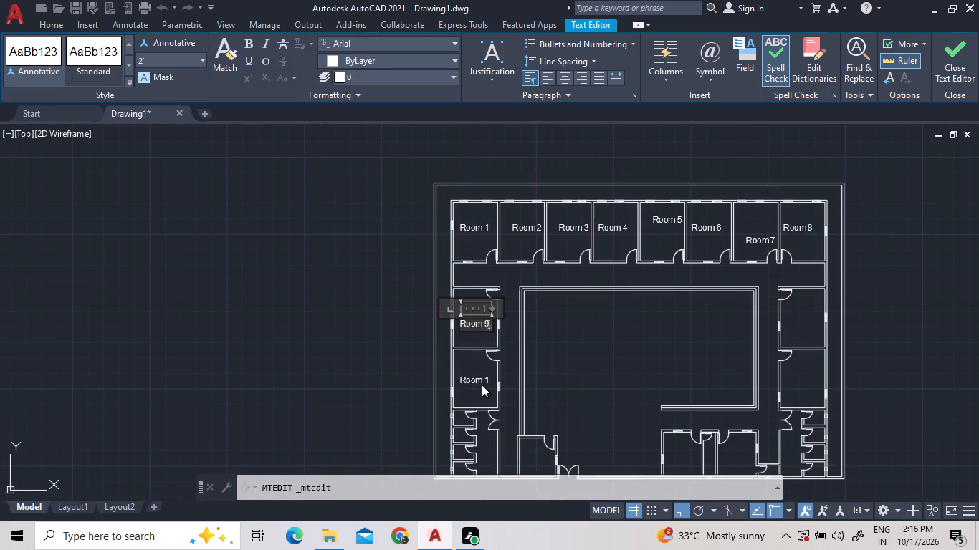
{"action": "scroll", "coordinate": [482, 384], "scroll_direction": "up", "scroll_amount": 3}
{"action": "triple_click", "coordinate": [494, 372]}
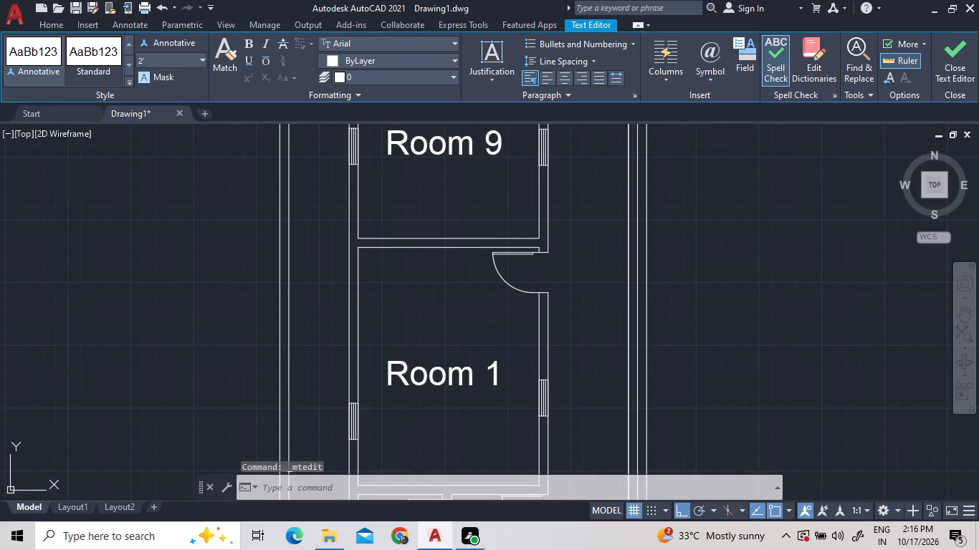
{"action": "triple_click", "coordinate": [494, 372]}
{"action": "left_click", "coordinate": [494, 372]}
{"action": "triple_click", "coordinate": [493, 373]}
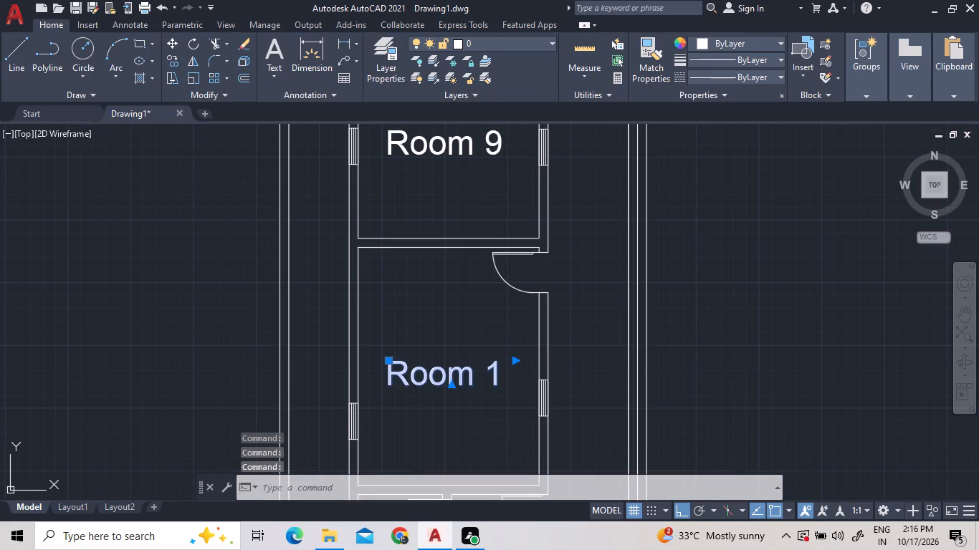
{"action": "triple_click", "coordinate": [504, 375]}
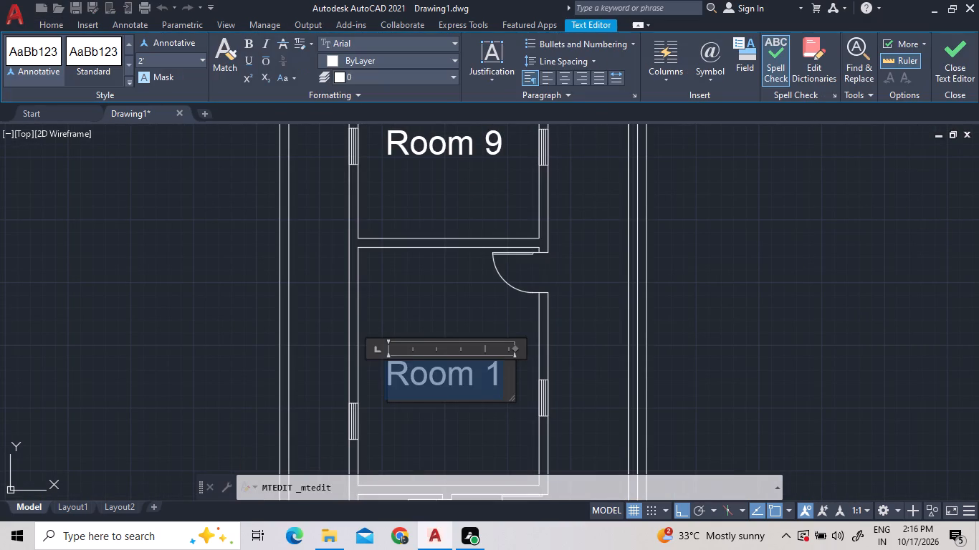
{"action": "triple_click", "coordinate": [504, 374]}
{"action": "double_click", "coordinate": [504, 374]}
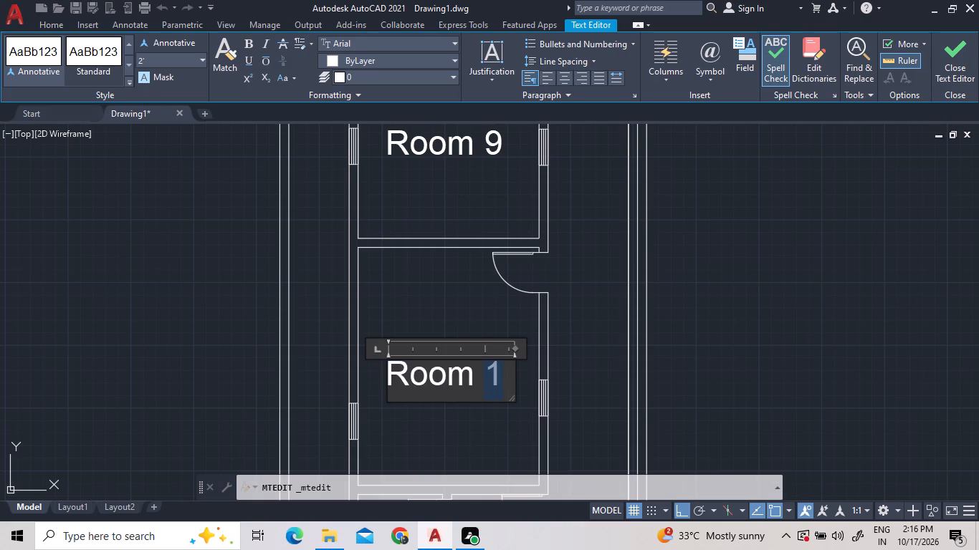
{"action": "left_click", "coordinate": [504, 374]}
{"action": "left_click", "coordinate": [504, 374]}
{"action": "key", "text": "0"}
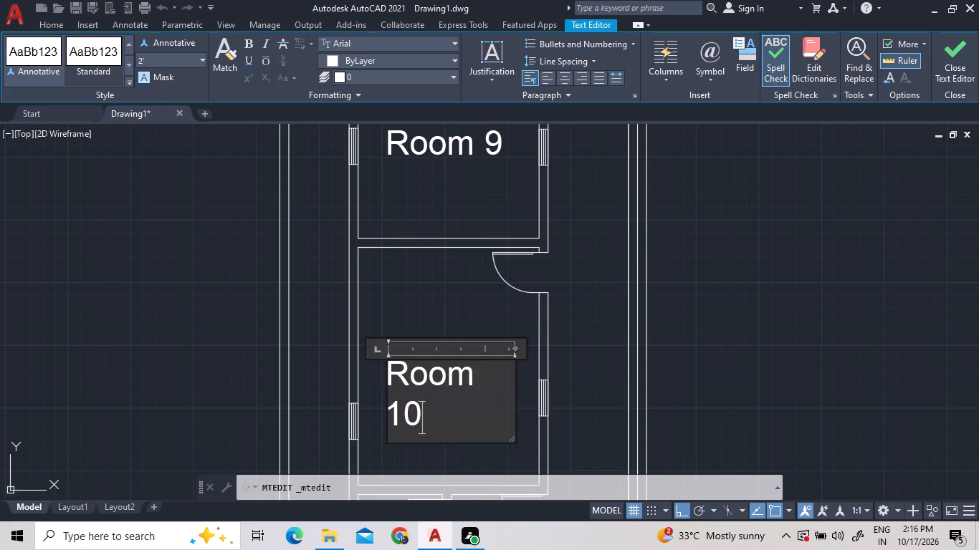
{"action": "scroll", "coordinate": [504, 374], "scroll_direction": "up", "scroll_amount": 1}
{"action": "scroll", "coordinate": [504, 374], "scroll_direction": "down", "scroll_amount": 3}
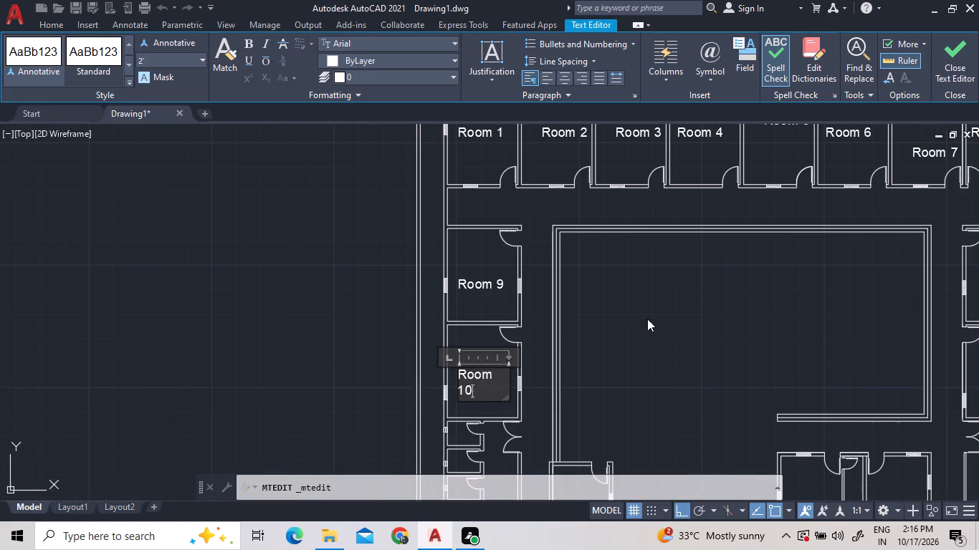
{"action": "left_click", "coordinate": [647, 319]}
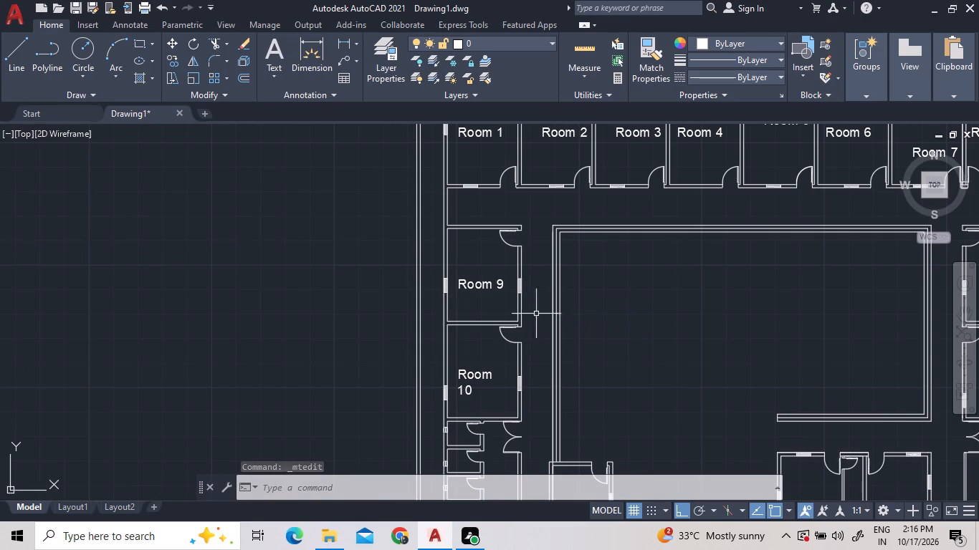
Copy the "Room 8" label straight down into the two unlabelled rooms of the east wing.
{"action": "scroll", "coordinate": [500, 337], "scroll_direction": "down", "scroll_amount": 2}
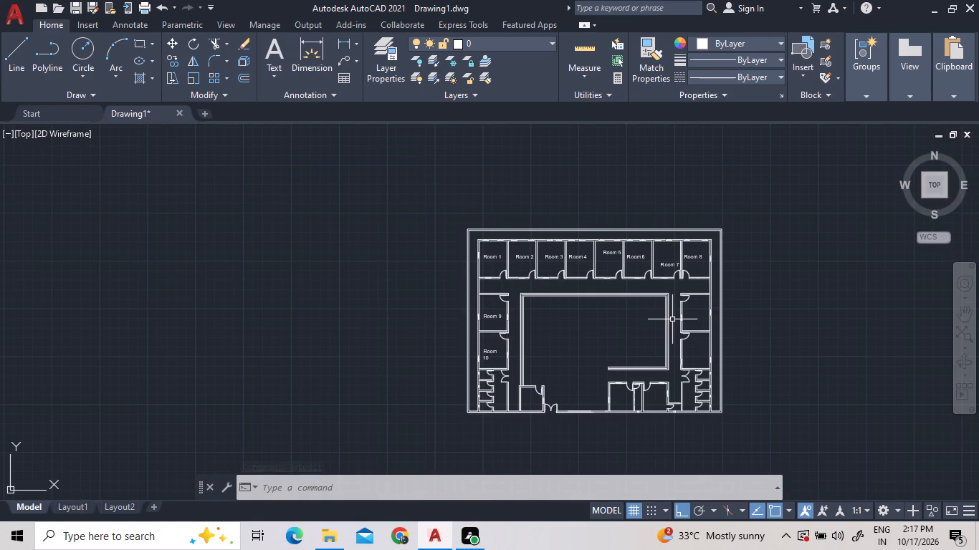
{"action": "scroll", "coordinate": [717, 312], "scroll_direction": "up", "scroll_amount": 2}
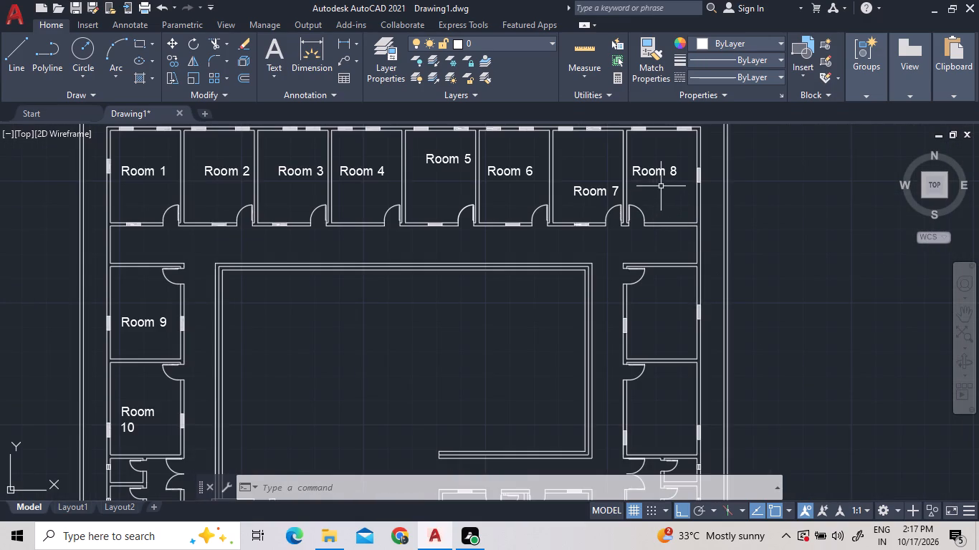
{"action": "left_click", "coordinate": [662, 175]}
{"action": "right_click", "coordinate": [662, 175]}
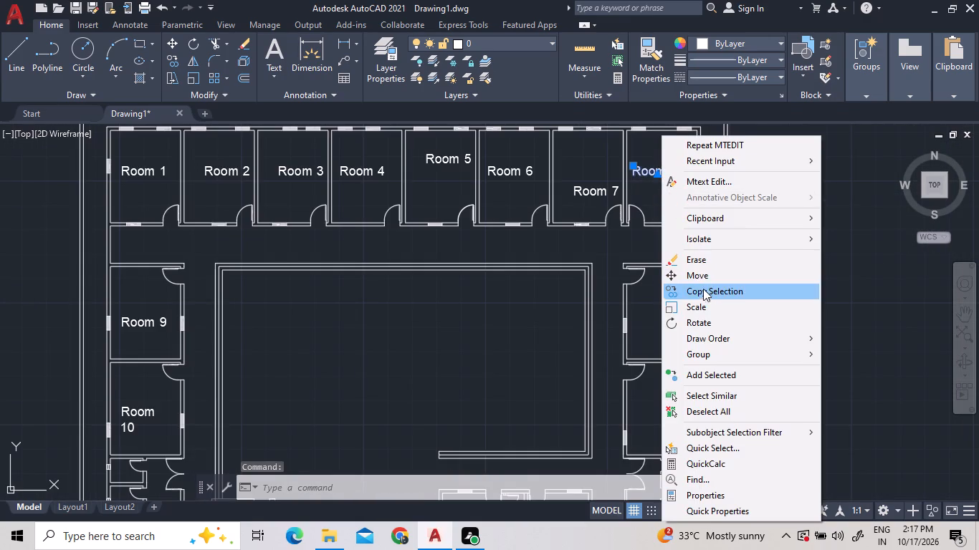
{"action": "left_click", "coordinate": [703, 290]}
{"action": "double_click", "coordinate": [691, 276]}
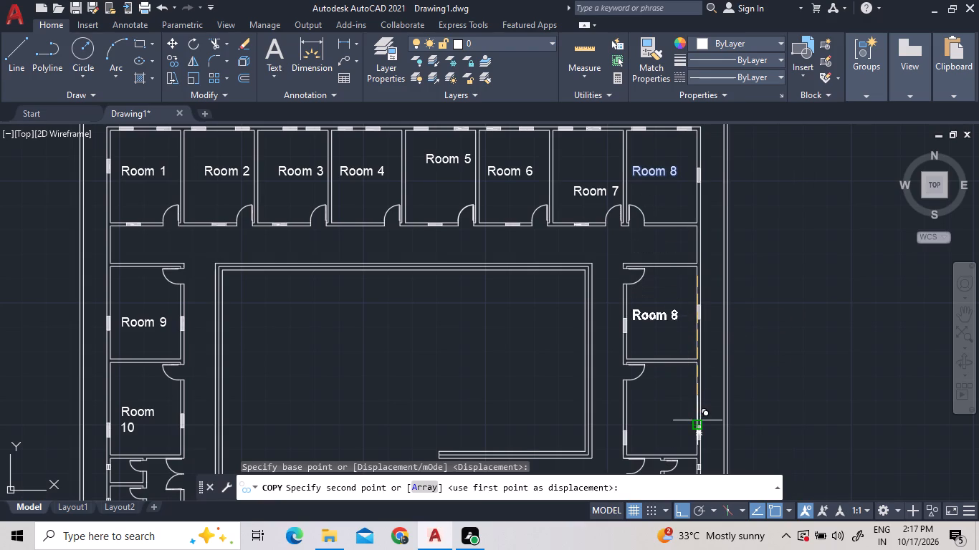
{"action": "left_click", "coordinate": [697, 420]}
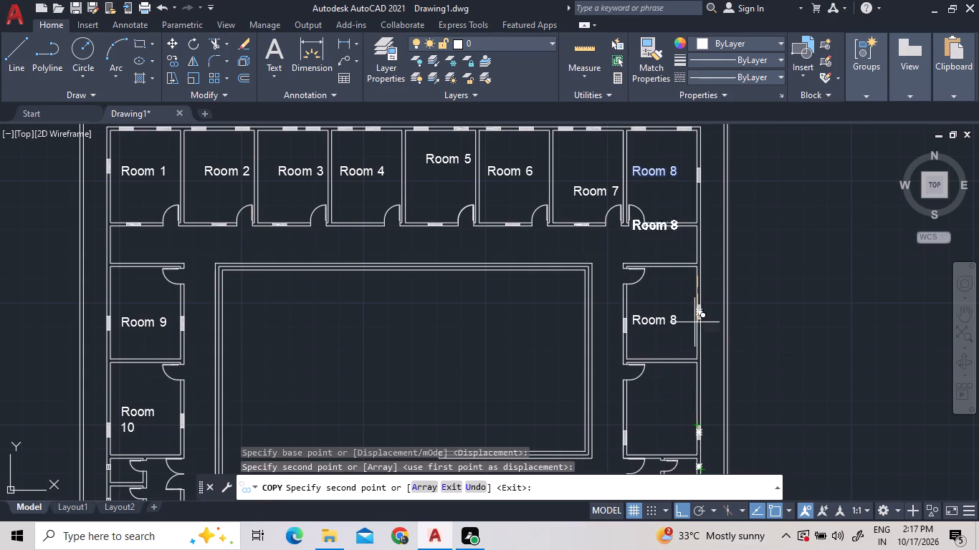
{"action": "scroll", "coordinate": [689, 298], "scroll_direction": "down", "scroll_amount": 4}
{"action": "scroll", "coordinate": [688, 346], "scroll_direction": "up", "scroll_amount": 3}
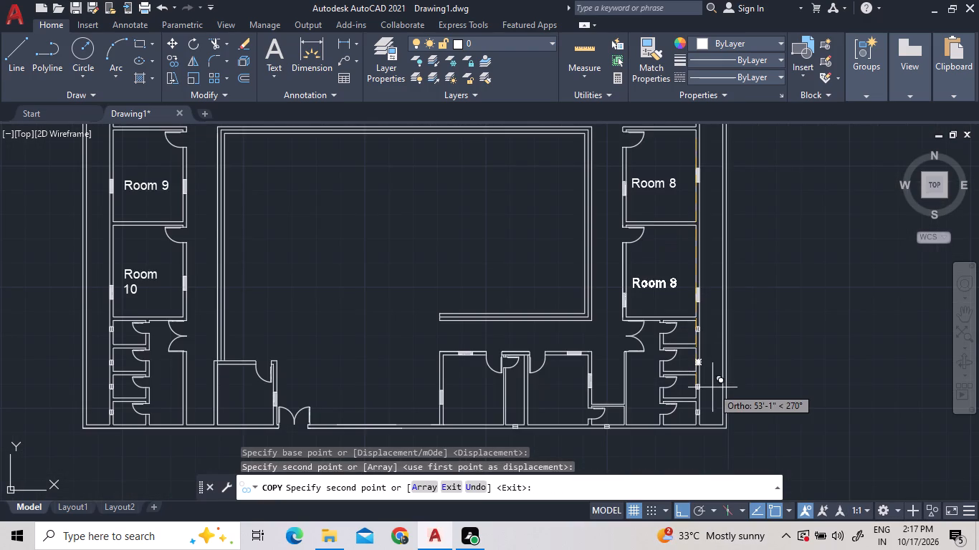
{"action": "left_click", "coordinate": [715, 379]}
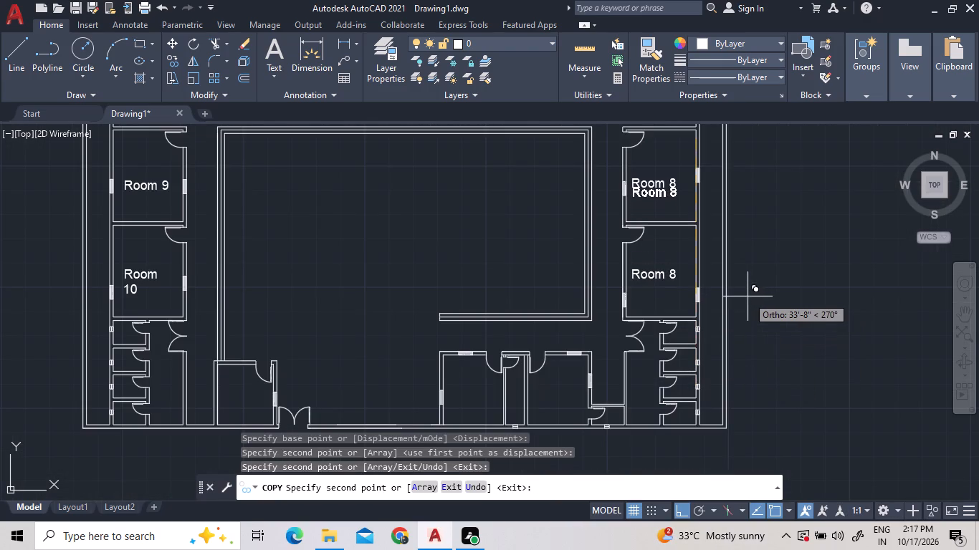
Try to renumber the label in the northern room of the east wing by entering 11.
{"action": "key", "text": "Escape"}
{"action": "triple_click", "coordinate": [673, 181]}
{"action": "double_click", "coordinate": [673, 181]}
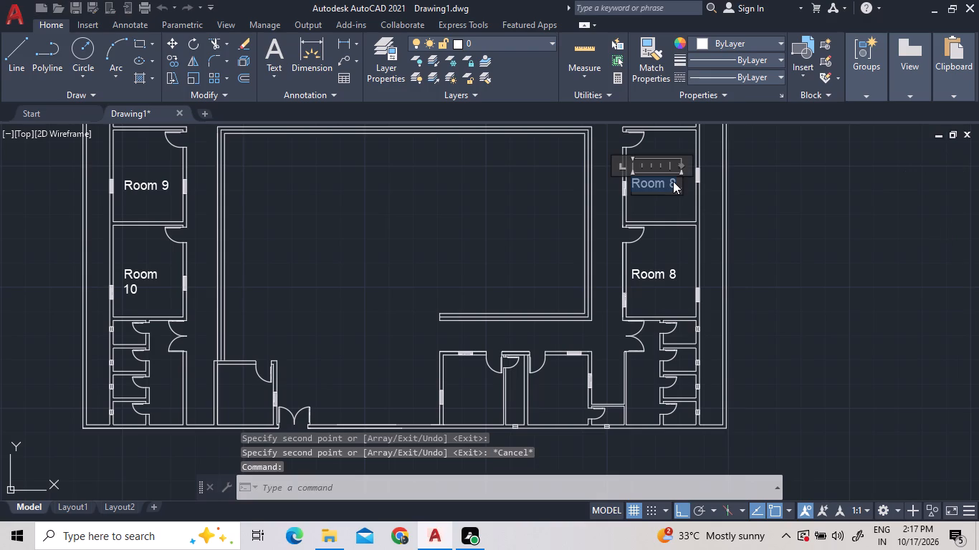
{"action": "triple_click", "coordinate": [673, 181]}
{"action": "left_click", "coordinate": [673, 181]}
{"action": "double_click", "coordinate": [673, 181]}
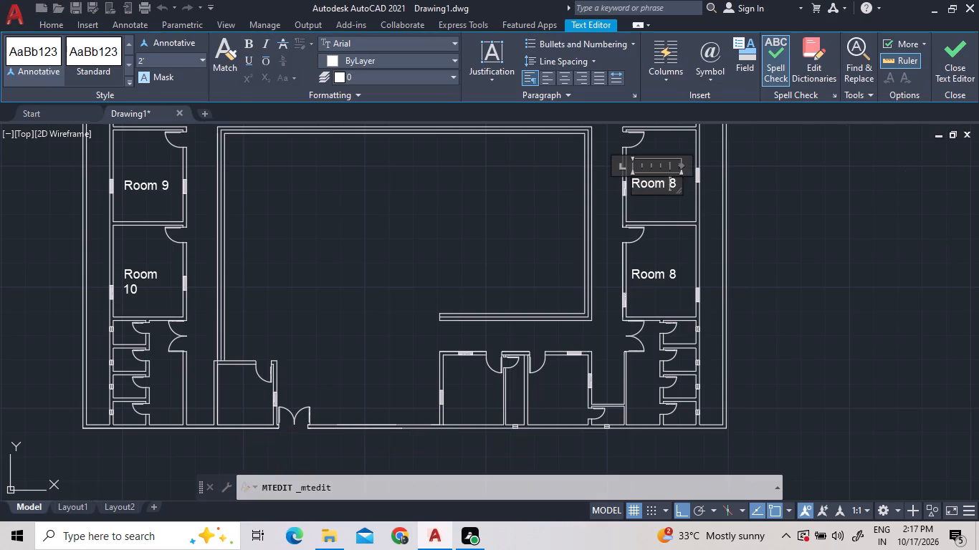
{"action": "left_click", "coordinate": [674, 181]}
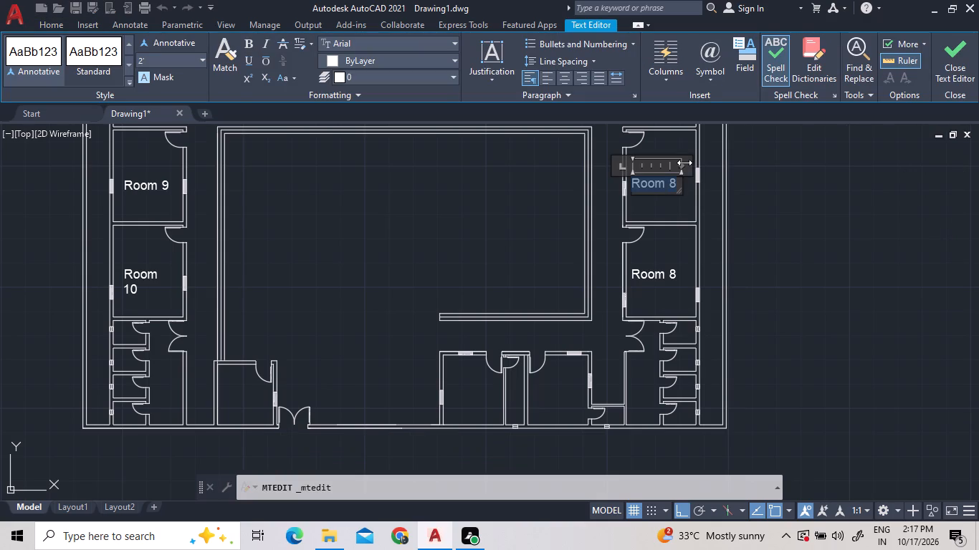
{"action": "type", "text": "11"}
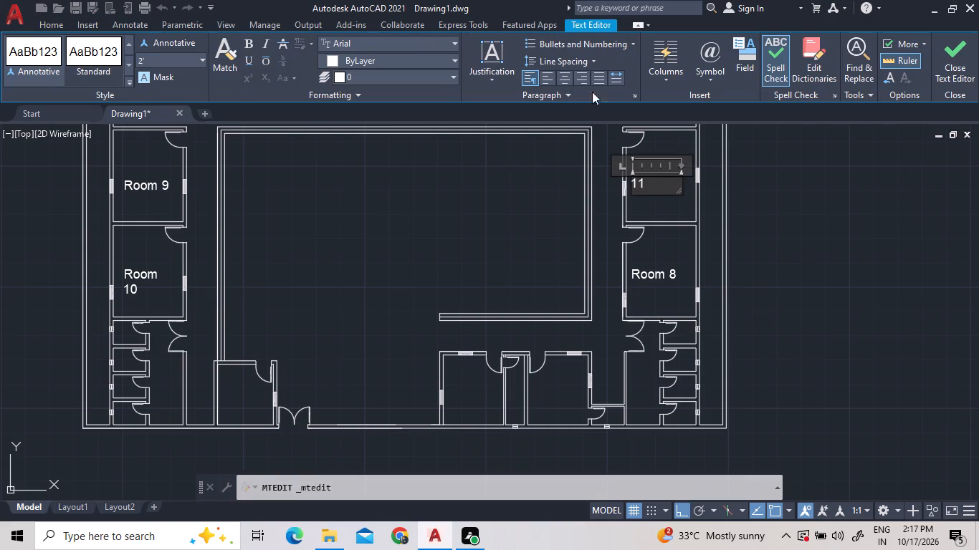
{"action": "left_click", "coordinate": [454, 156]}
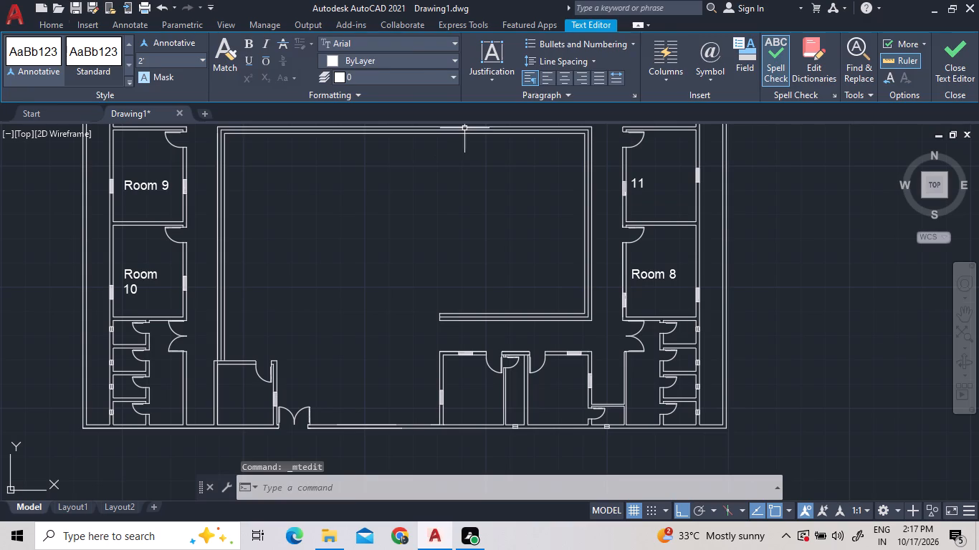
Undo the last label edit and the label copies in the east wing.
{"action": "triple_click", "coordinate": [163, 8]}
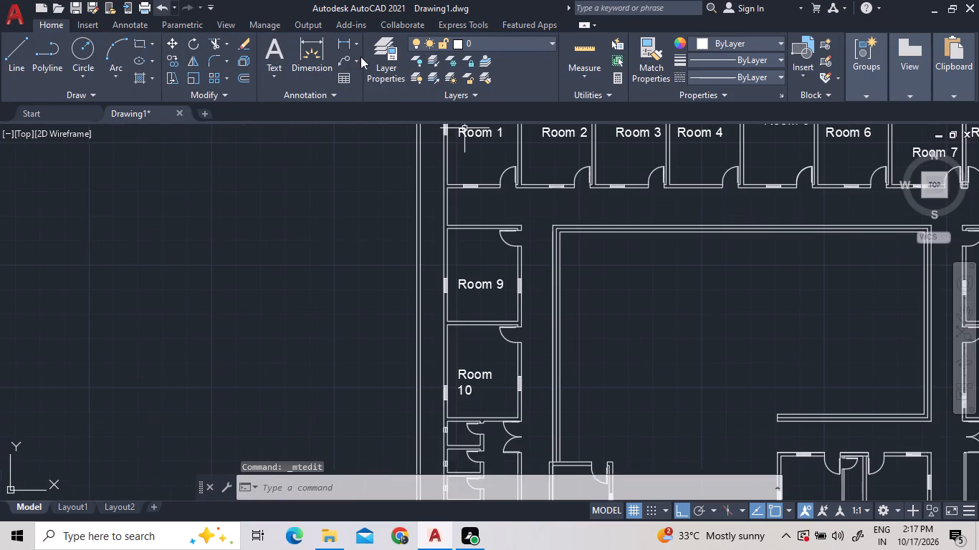
Copy the "Room 8" label from the north row down into the two unlabelled rooms of the east wing.
{"action": "scroll", "coordinate": [474, 137], "scroll_direction": "down", "scroll_amount": 2}
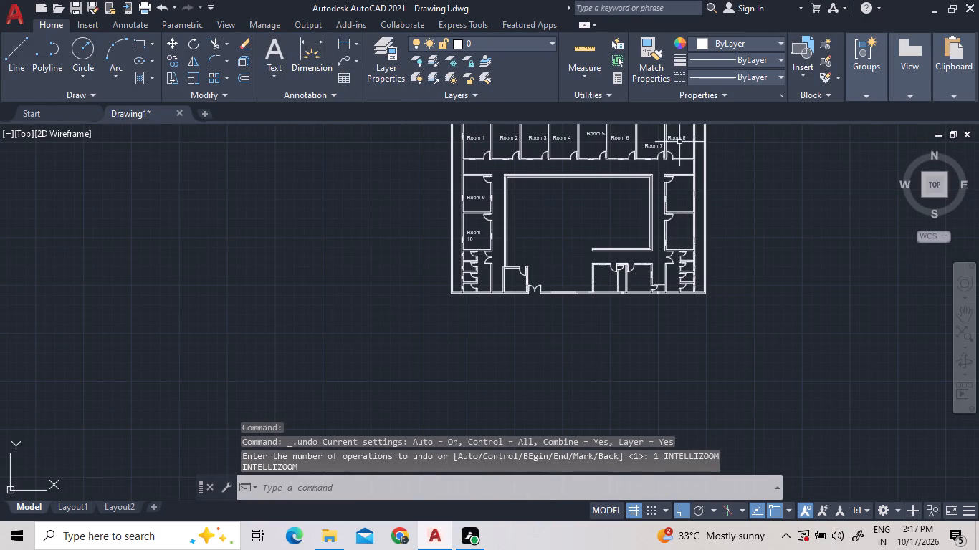
{"action": "scroll", "coordinate": [725, 125], "scroll_direction": "up", "scroll_amount": 2}
{"action": "scroll", "coordinate": [642, 137], "scroll_direction": "up", "scroll_amount": 2}
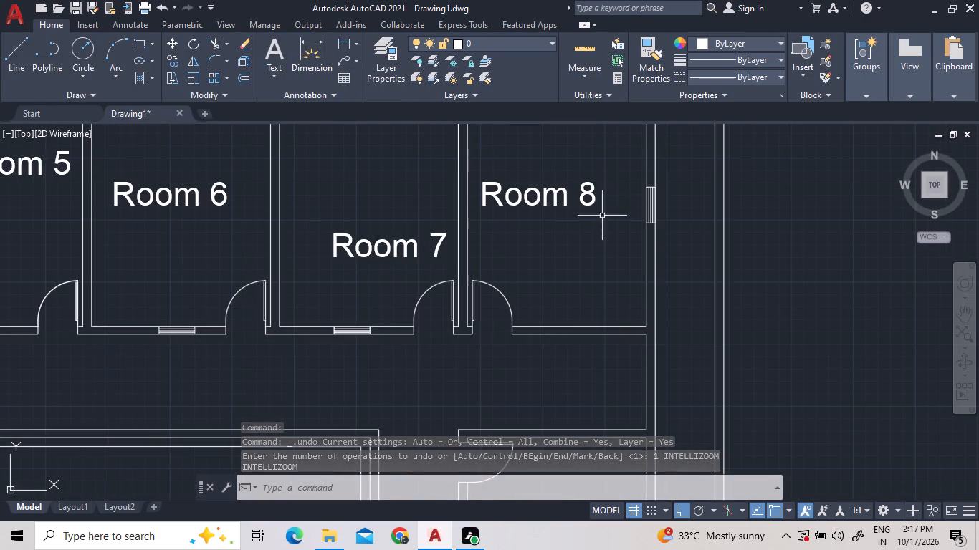
{"action": "double_click", "coordinate": [599, 221]}
{"action": "left_click", "coordinate": [540, 188]}
{"action": "right_click", "coordinate": [540, 188]}
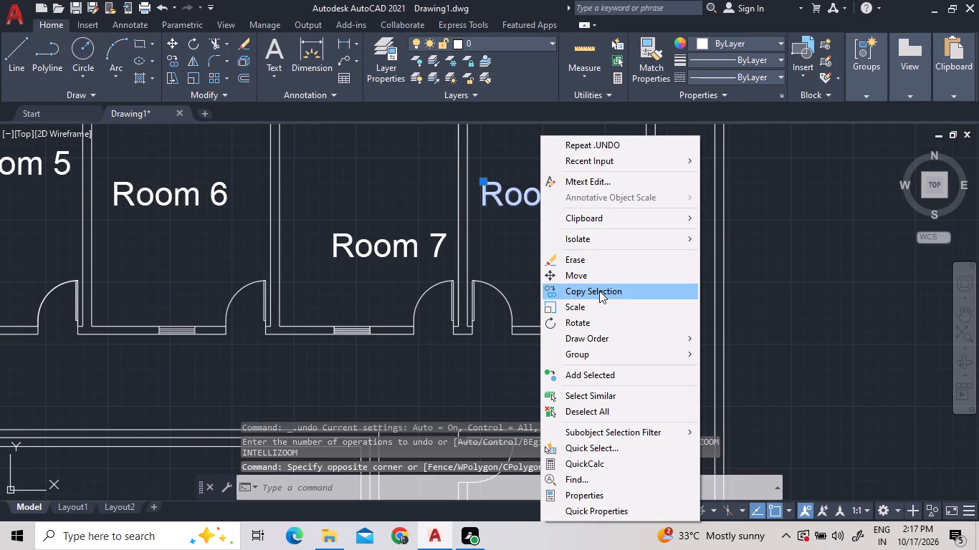
{"action": "left_click", "coordinate": [599, 291]}
{"action": "double_click", "coordinate": [591, 262]}
{"action": "scroll", "coordinate": [587, 252], "scroll_direction": "down", "scroll_amount": 4}
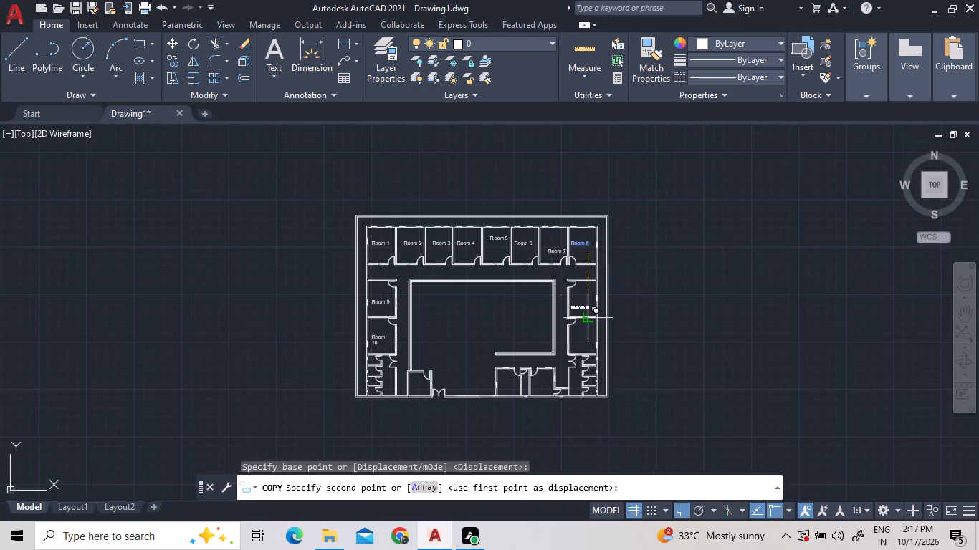
{"action": "scroll", "coordinate": [590, 319], "scroll_direction": "up", "scroll_amount": 4}
{"action": "left_click", "coordinate": [605, 273]}
{"action": "scroll", "coordinate": [603, 327], "scroll_direction": "down", "scroll_amount": 2}
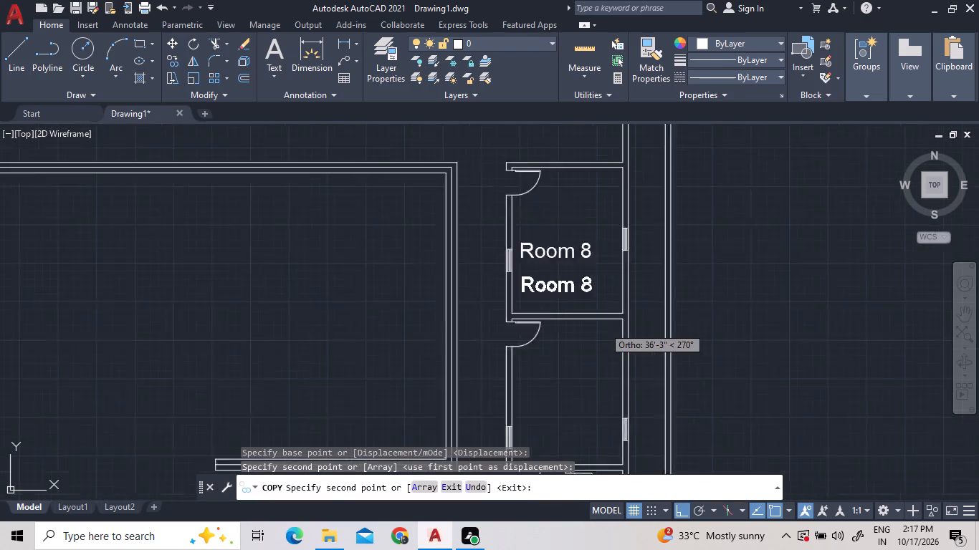
{"action": "left_click", "coordinate": [613, 383]}
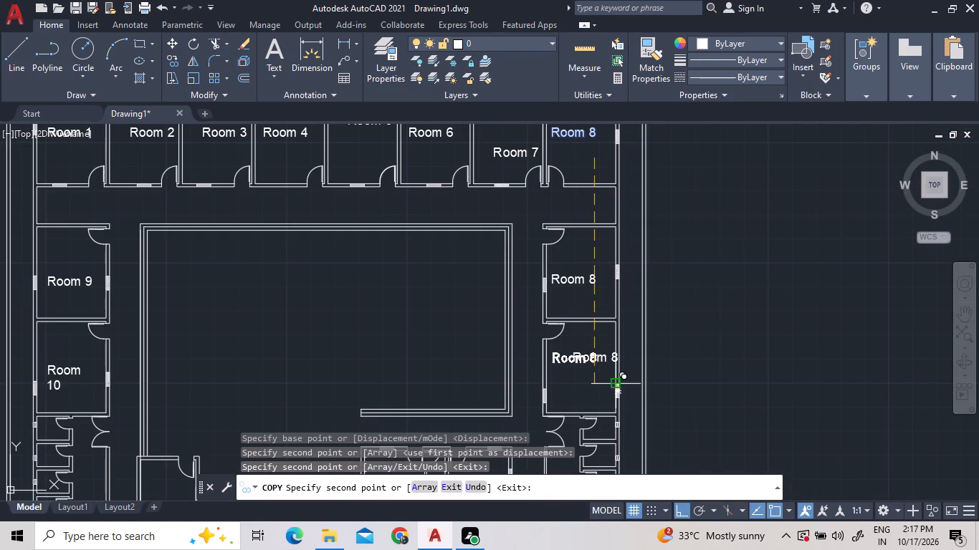
{"action": "key", "text": "Escape"}
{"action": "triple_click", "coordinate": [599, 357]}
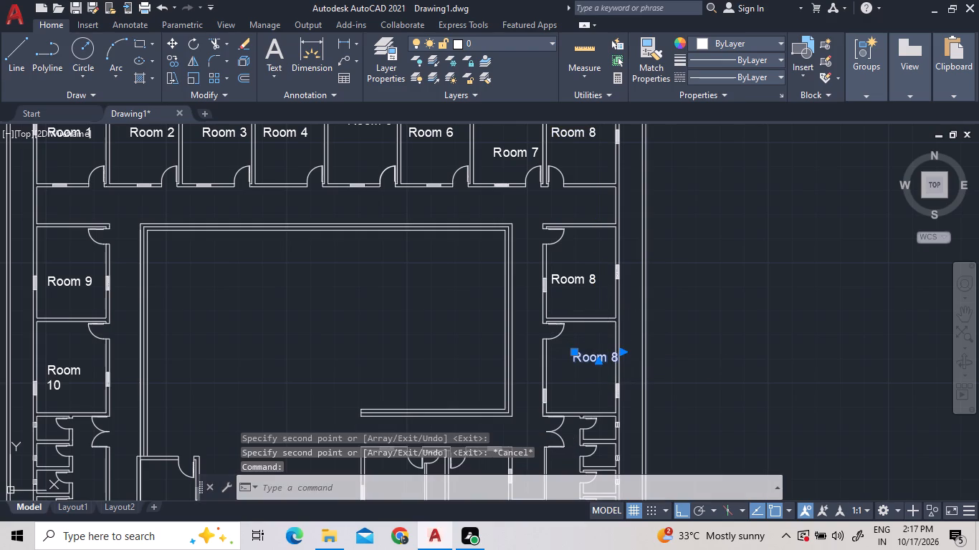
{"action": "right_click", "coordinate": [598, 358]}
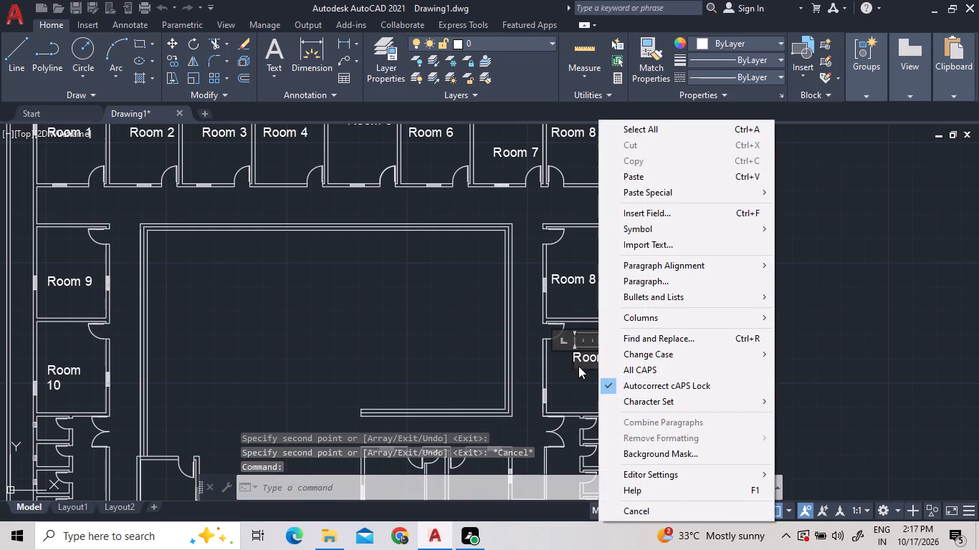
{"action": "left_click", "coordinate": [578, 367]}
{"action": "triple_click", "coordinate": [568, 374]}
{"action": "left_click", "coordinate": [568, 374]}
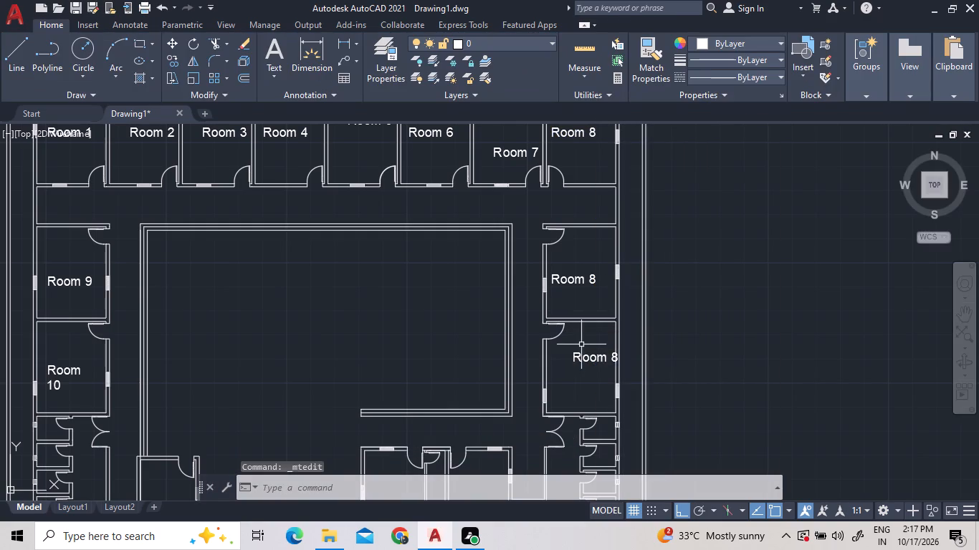
Move the copied label in the southern room of the east wing slightly west, so it sits clear of the east wall.
{"action": "left_click", "coordinate": [576, 354]}
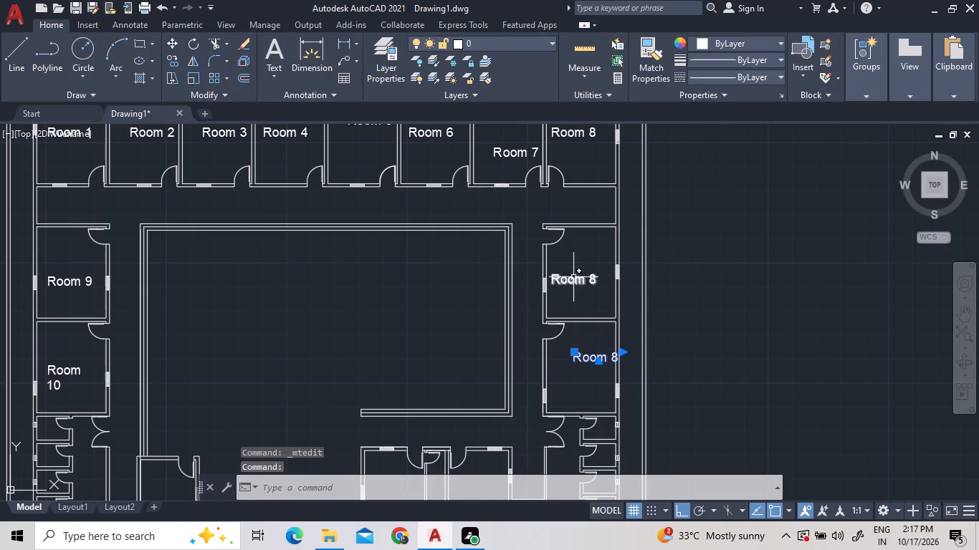
{"action": "right_click", "coordinate": [576, 326]}
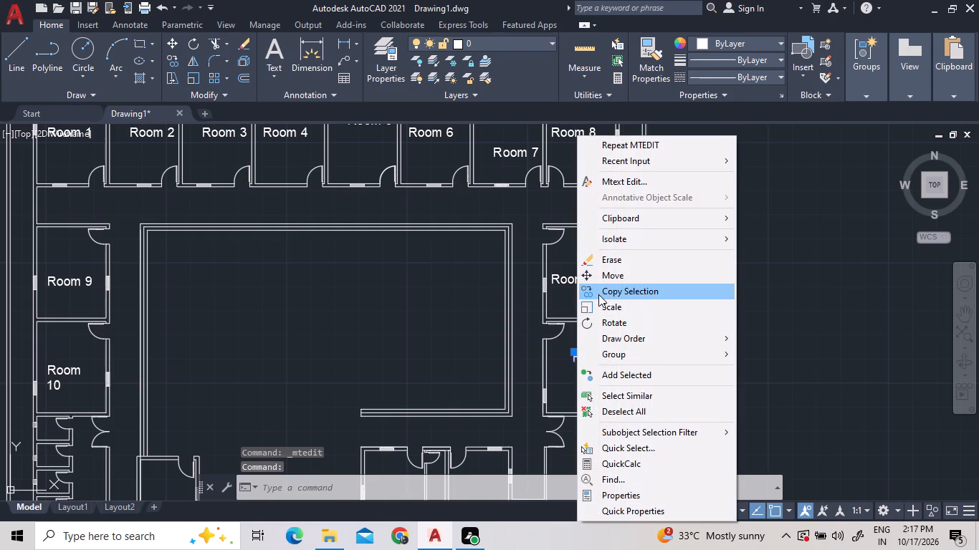
{"action": "left_click", "coordinate": [598, 279]}
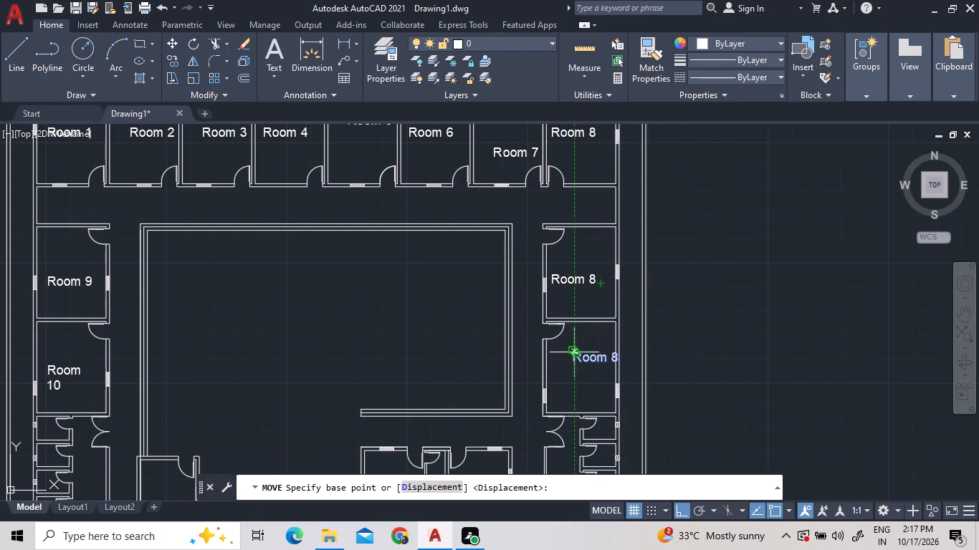
{"action": "left_click", "coordinate": [577, 354]}
{"action": "left_click", "coordinate": [558, 355]}
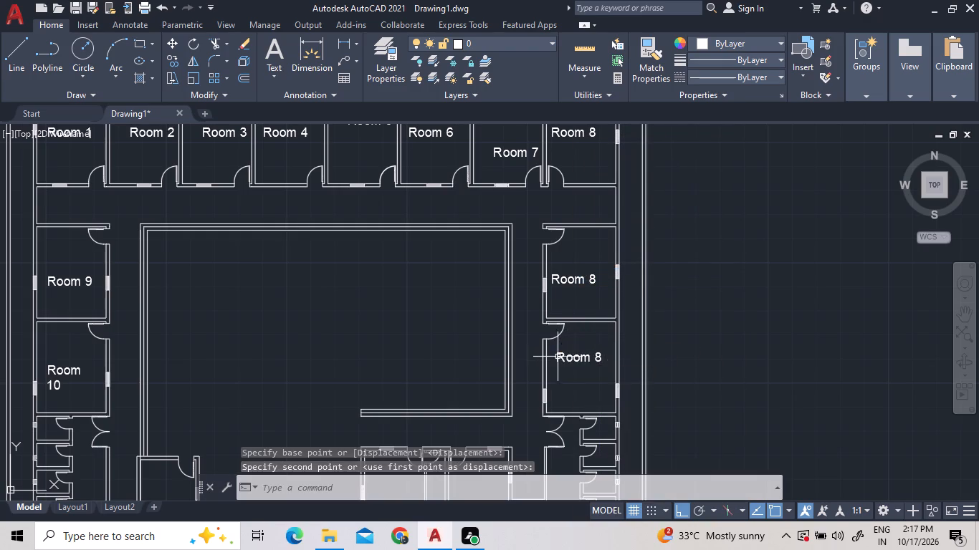
Change the label in the southern room of the east wing to "Room 12".
{"action": "scroll", "coordinate": [606, 357], "scroll_direction": "up", "scroll_amount": 2}
{"action": "left_click", "coordinate": [591, 354]}
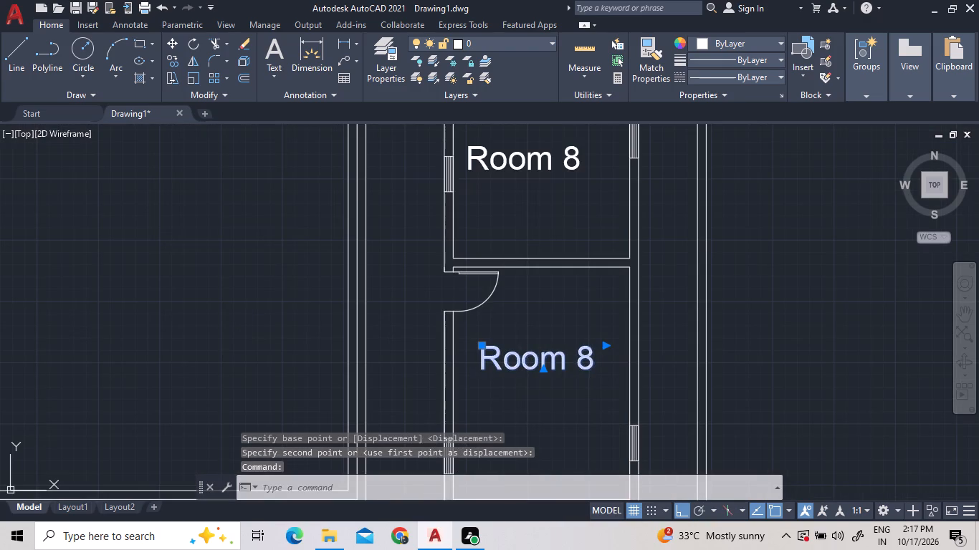
{"action": "triple_click", "coordinate": [591, 354]}
{"action": "triple_click", "coordinate": [591, 352]}
{"action": "left_click", "coordinate": [591, 352]}
{"action": "double_click", "coordinate": [591, 348]}
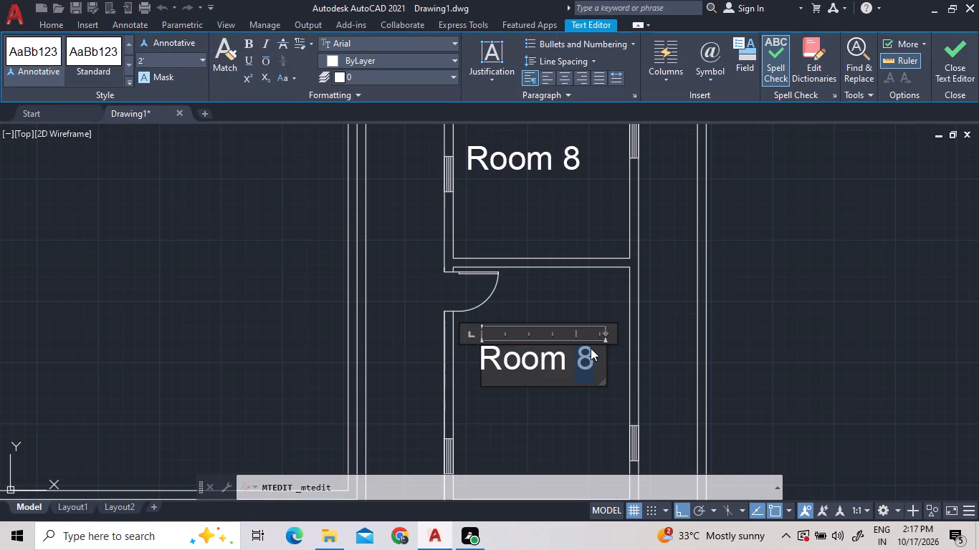
{"action": "type", "text": "12"}
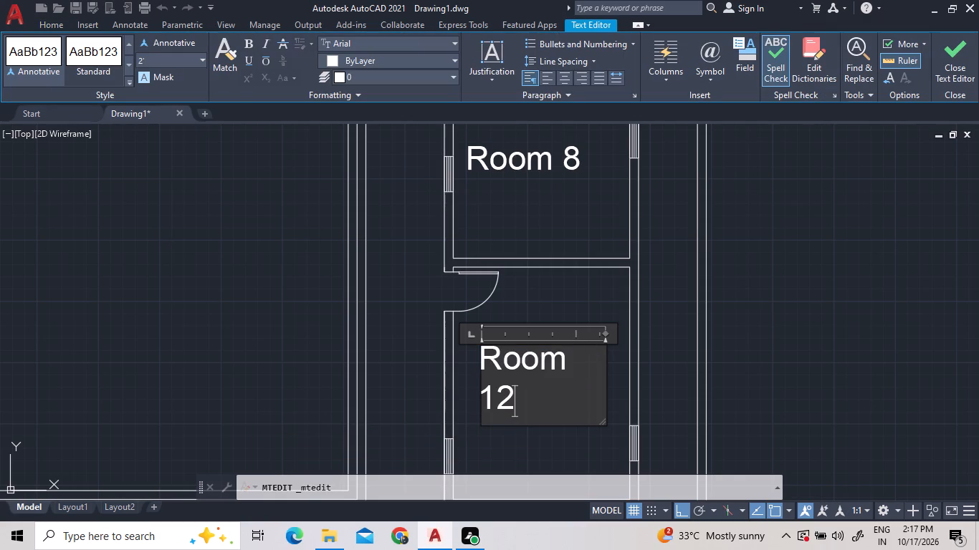
Change the label in the northern room of the east wing to "Room 11".
{"action": "triple_click", "coordinate": [570, 158]}
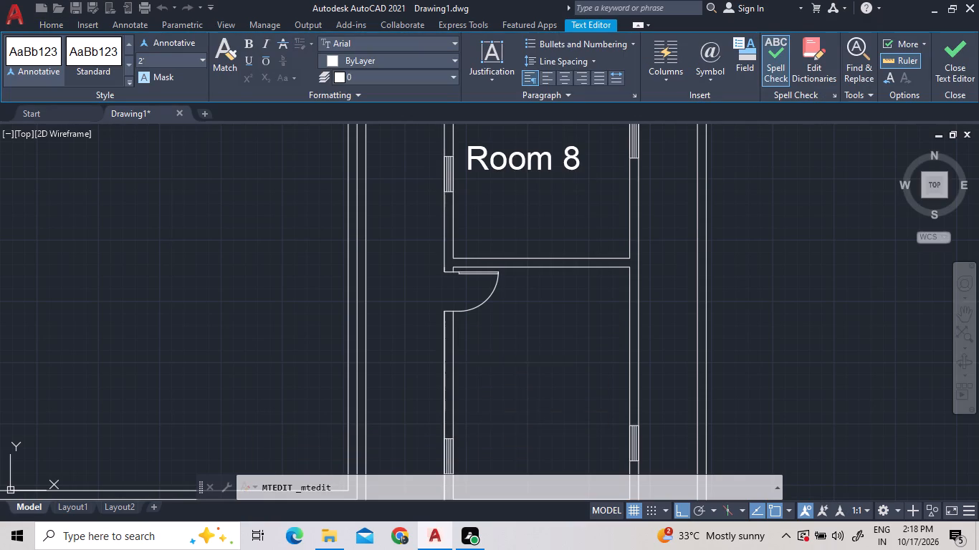
{"action": "left_click", "coordinate": [570, 158]}
{"action": "triple_click", "coordinate": [570, 158]}
{"action": "left_click", "coordinate": [570, 158]}
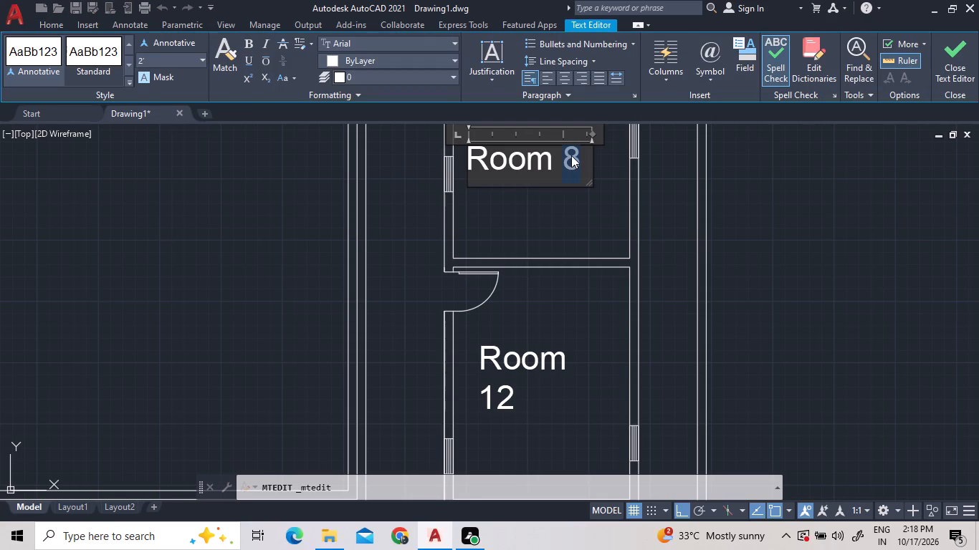
{"action": "type", "text": "11"}
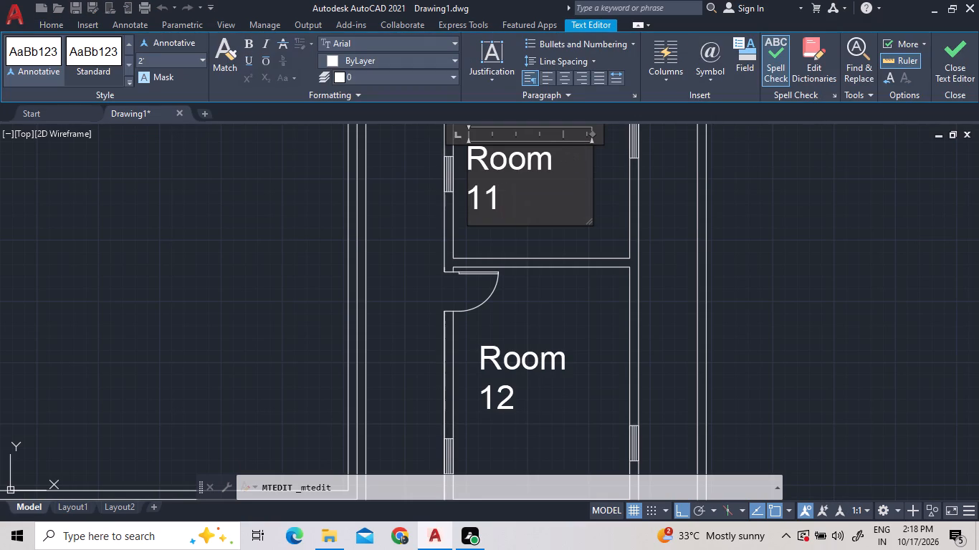
{"action": "scroll", "coordinate": [588, 208], "scroll_direction": "down", "scroll_amount": 4}
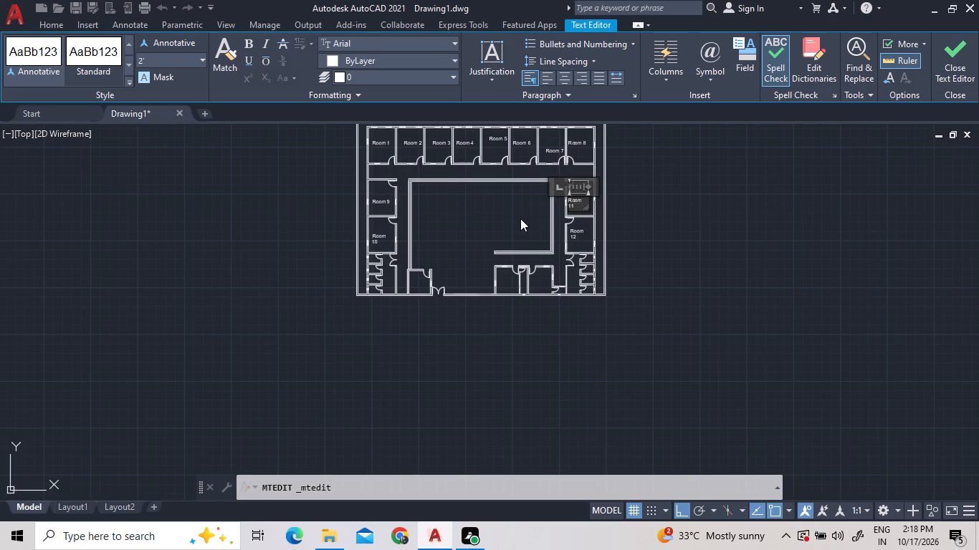
{"action": "double_click", "coordinate": [520, 220]}
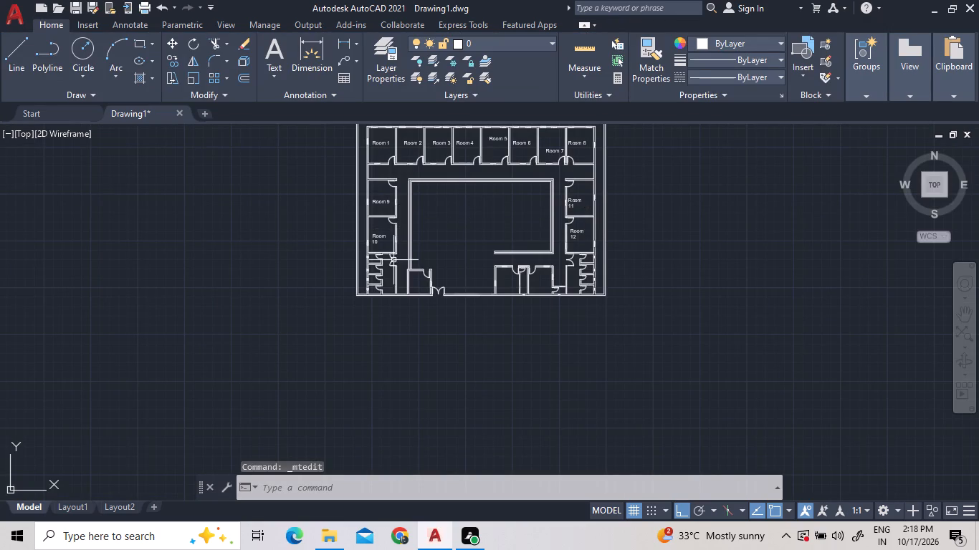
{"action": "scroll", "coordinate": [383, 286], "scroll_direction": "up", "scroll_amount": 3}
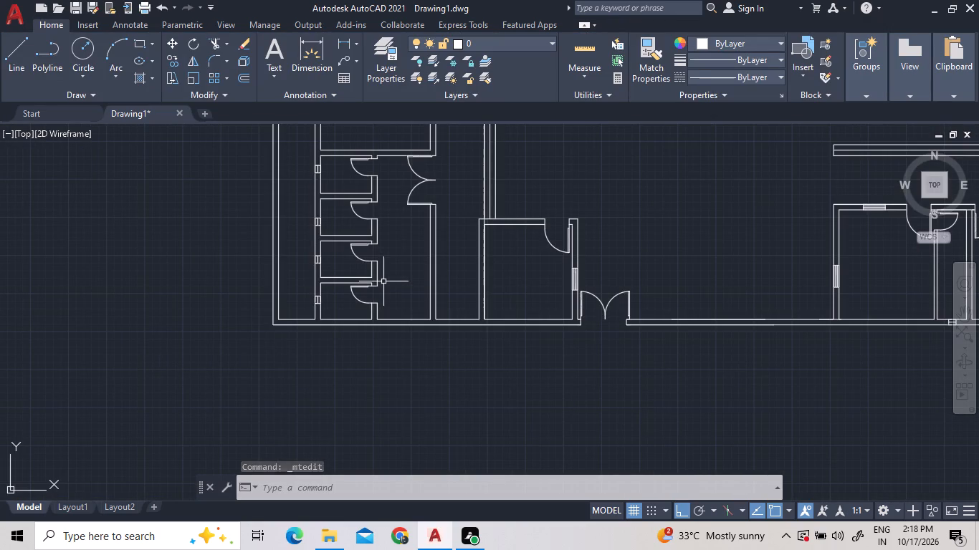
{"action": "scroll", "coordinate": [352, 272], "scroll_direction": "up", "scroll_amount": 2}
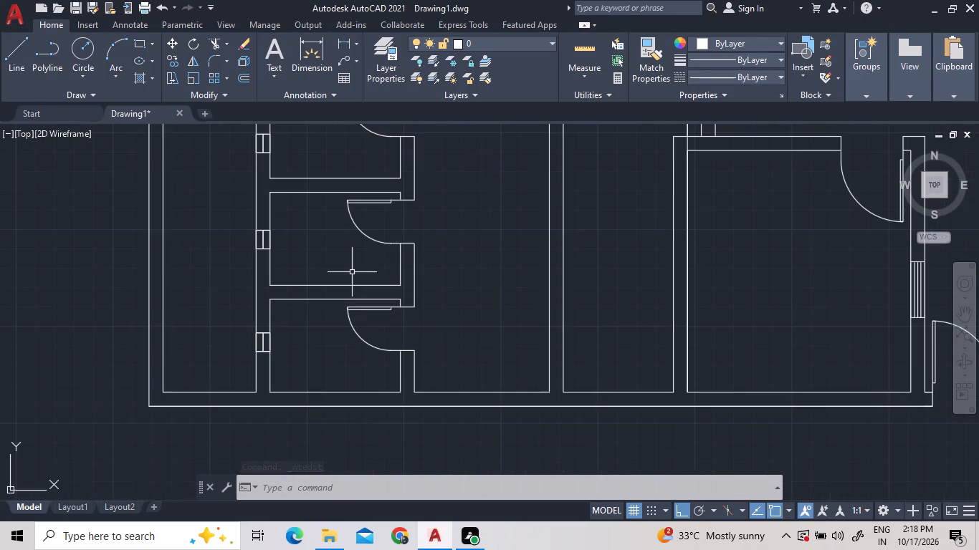
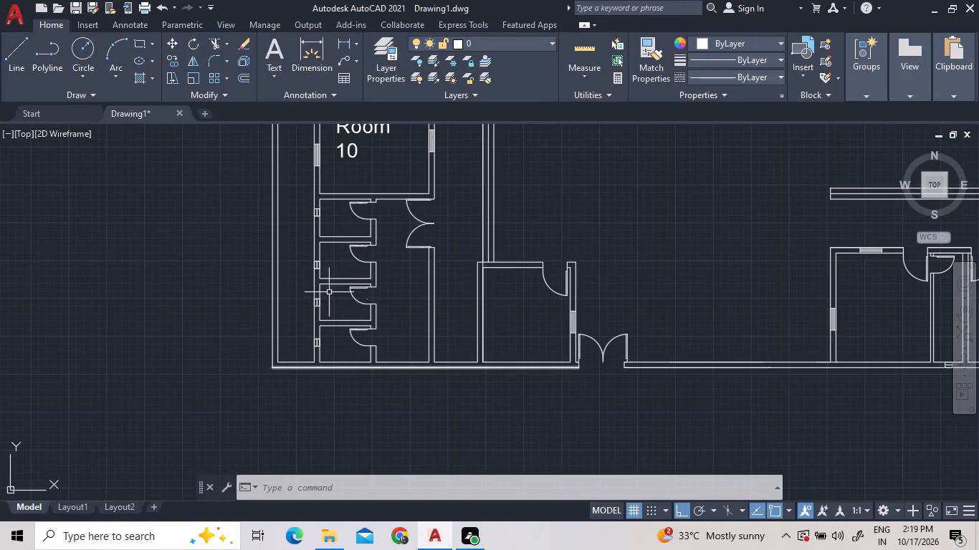
Add the multiline text "toilet" in the first small cubicle directly below Room 10.
{"action": "scroll", "coordinate": [308, 305], "scroll_direction": "down", "scroll_amount": 2}
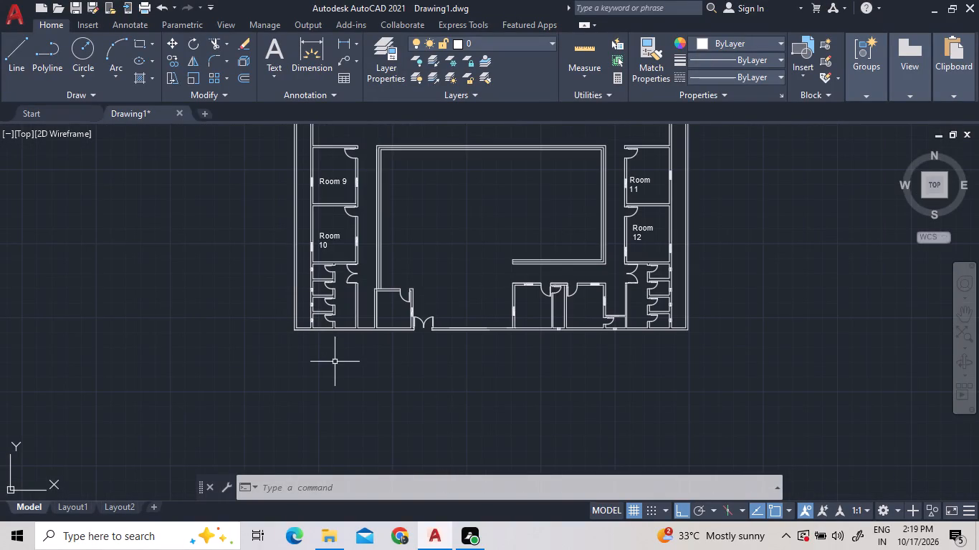
{"action": "scroll", "coordinate": [316, 276], "scroll_direction": "up", "scroll_amount": 2}
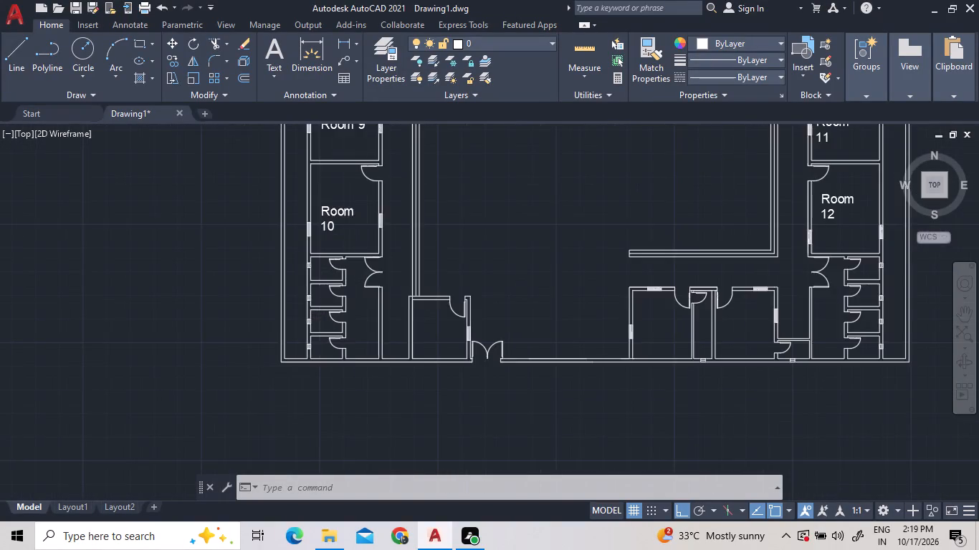
{"action": "scroll", "coordinate": [316, 276], "scroll_direction": "up", "scroll_amount": 1}
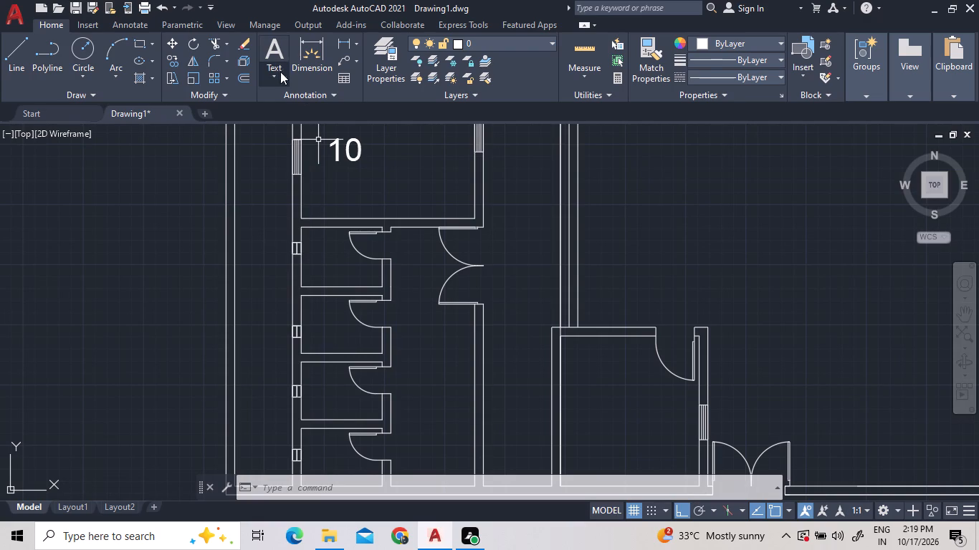
{"action": "double_click", "coordinate": [279, 49]}
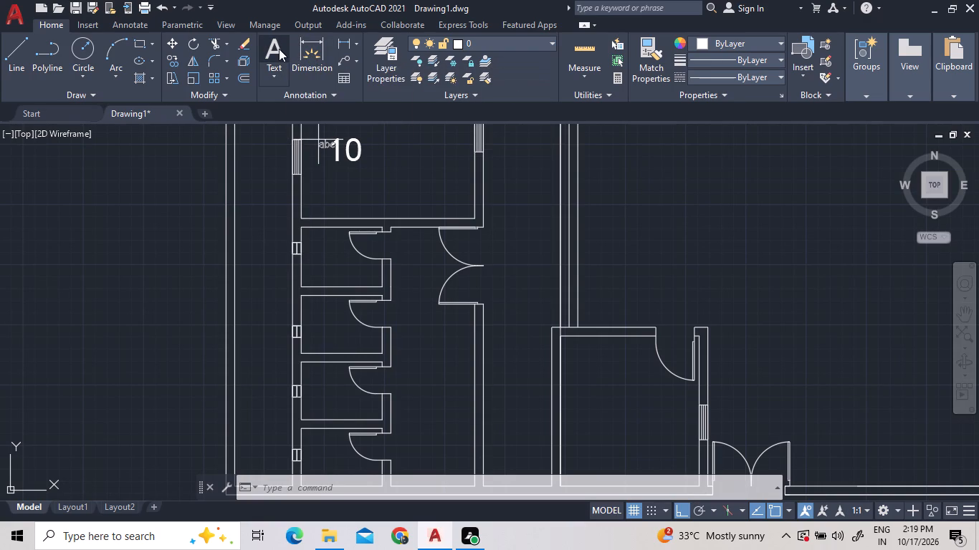
{"action": "left_click", "coordinate": [312, 249]}
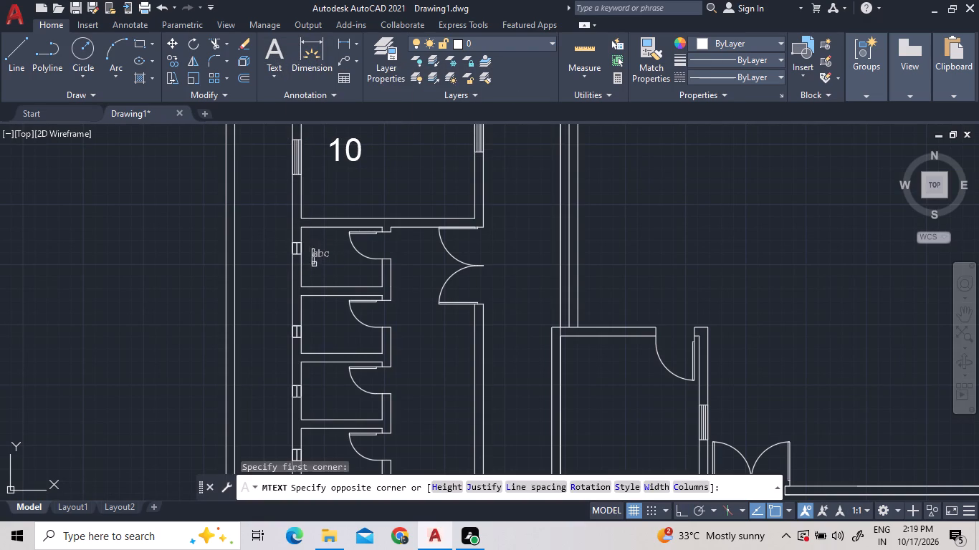
{"action": "left_click", "coordinate": [331, 271]}
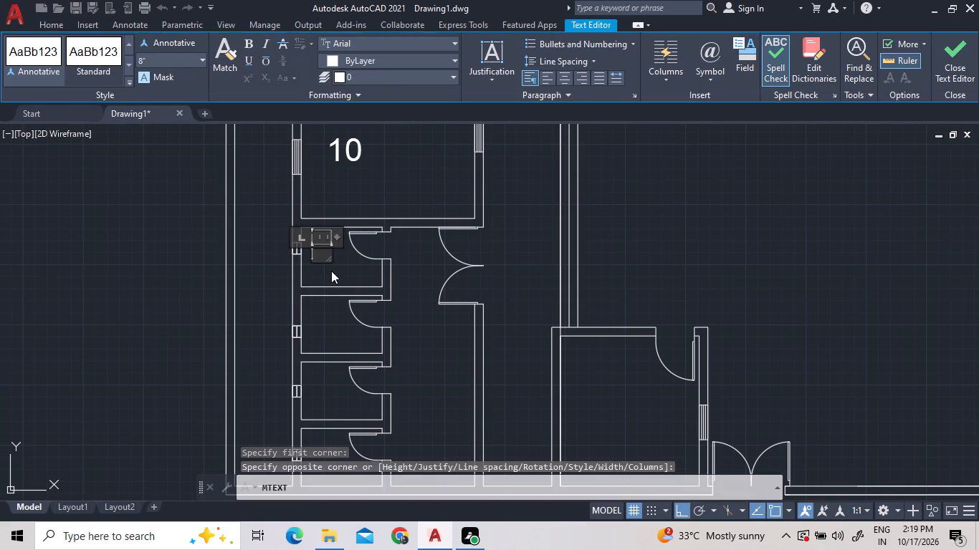
{"action": "type", "text": "toi"}
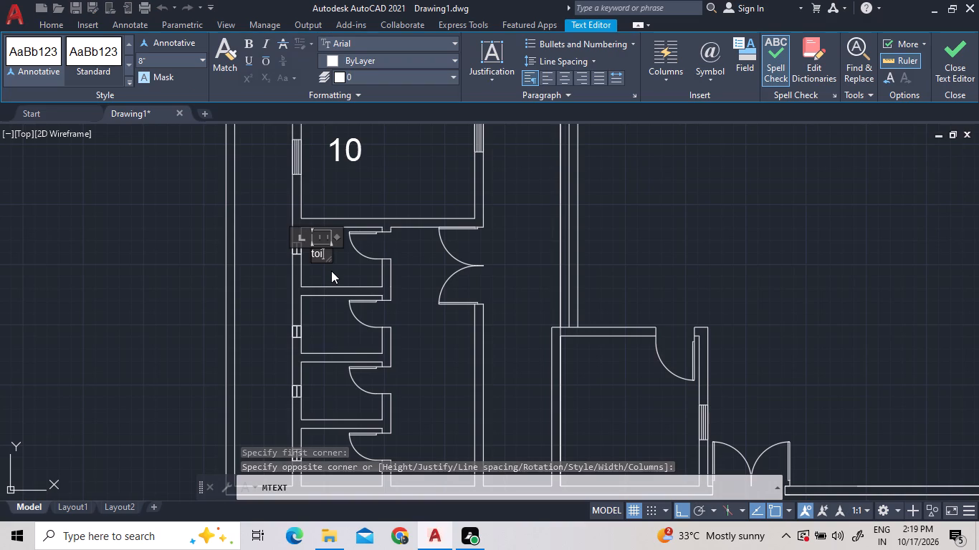
{"action": "key", "text": "BackSpace"}
{"action": "key", "text": "BackSpace"}
{"action": "type", "text": "oilrt"}
{"action": "key", "text": "BackSpace"}
{"action": "key", "text": "BackSpace"}
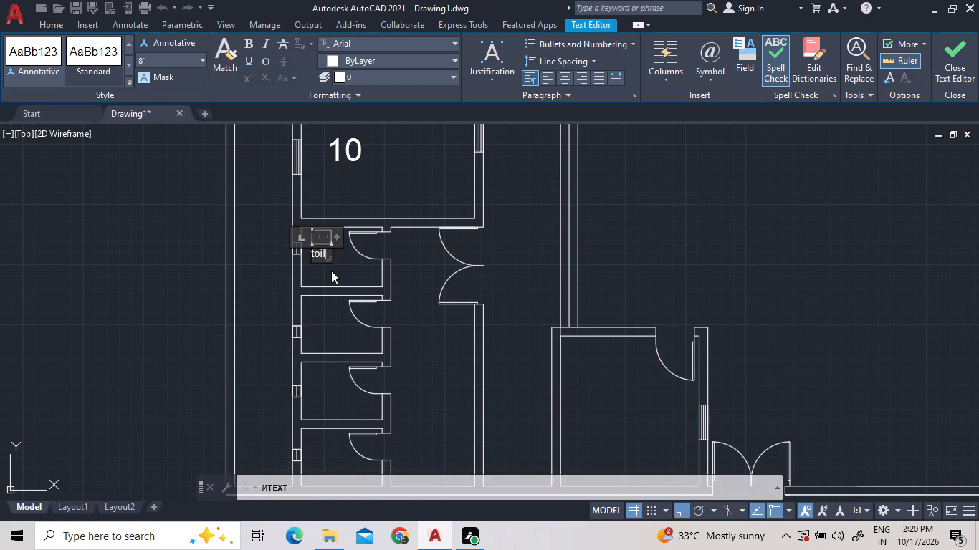
{"action": "type", "text": "et"}
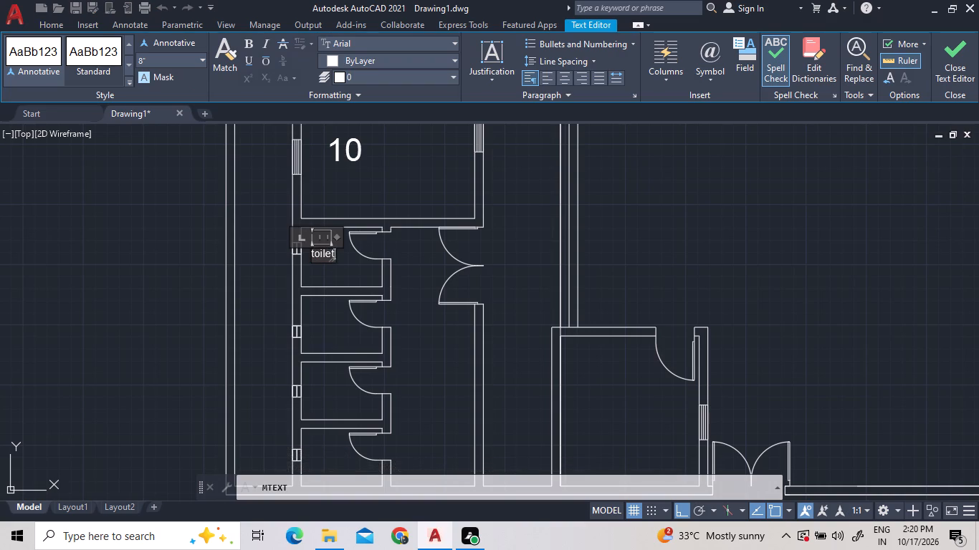
Set the toilet label's text height to 1'-6" and finish editing the text.
{"action": "double_click", "coordinate": [319, 255]}
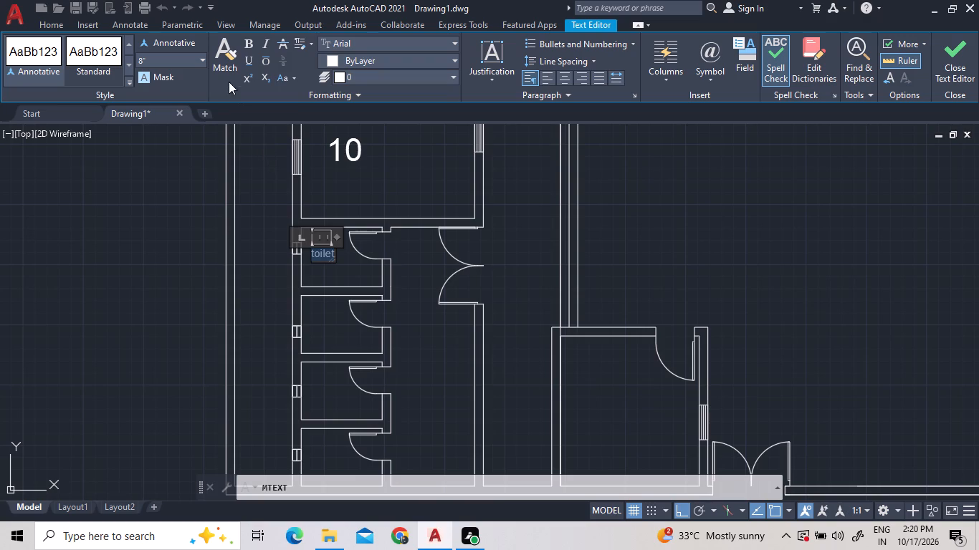
{"action": "left_click", "coordinate": [201, 60]}
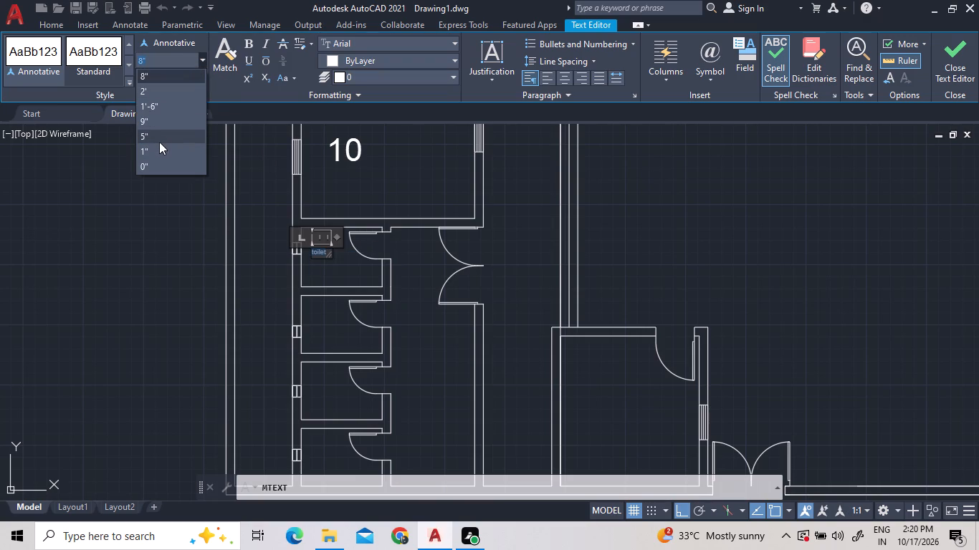
{"action": "left_click", "coordinate": [151, 104]}
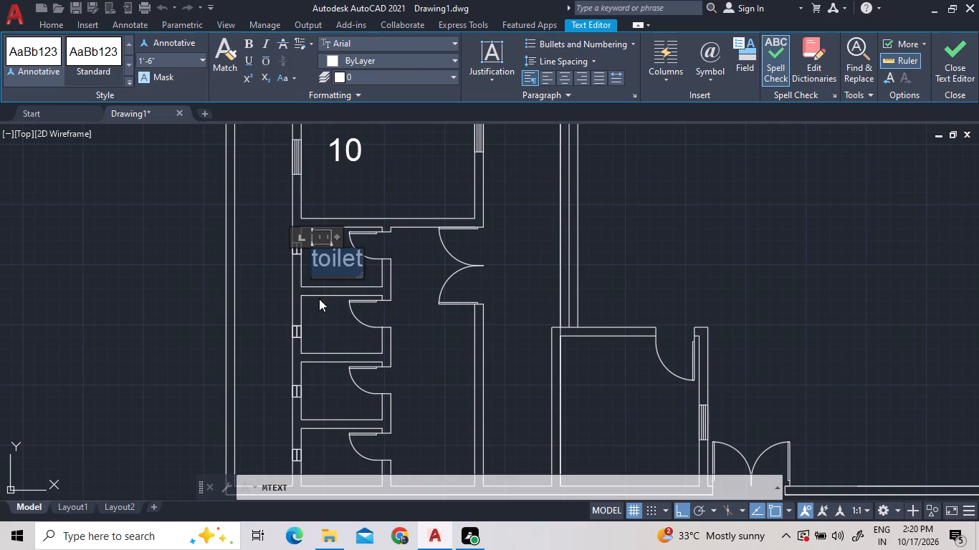
{"action": "left_click", "coordinate": [323, 310]}
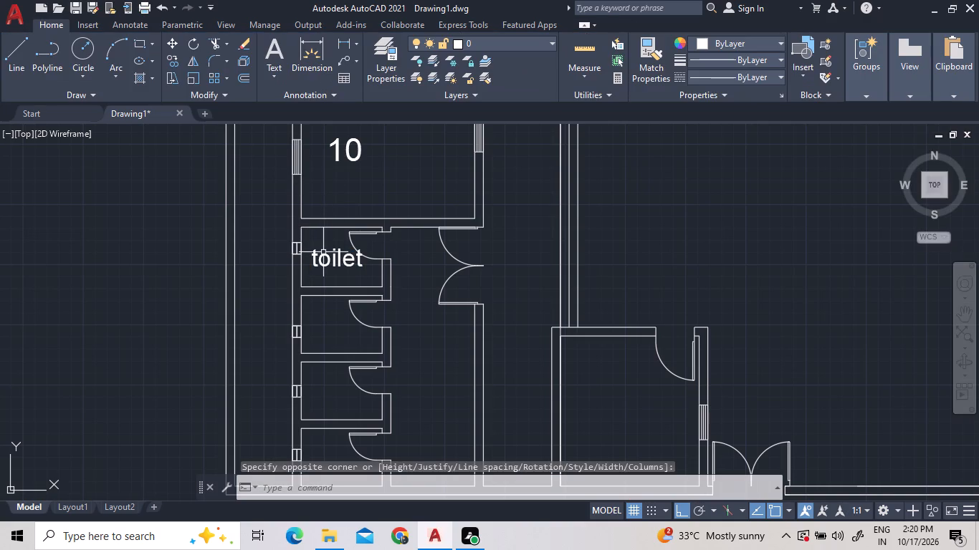
Copy the toilet label into the three cubicles below it, turning off object snap tracking and object snap for the last two placements.
{"action": "left_click", "coordinate": [323, 253]}
{"action": "right_click", "coordinate": [369, 263]}
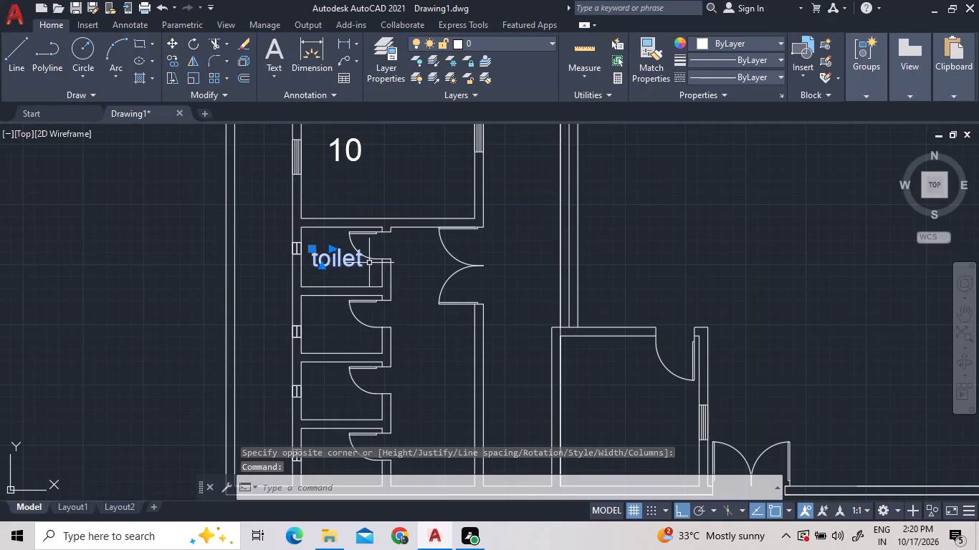
{"action": "left_click", "coordinate": [388, 294]}
{"action": "double_click", "coordinate": [380, 290]}
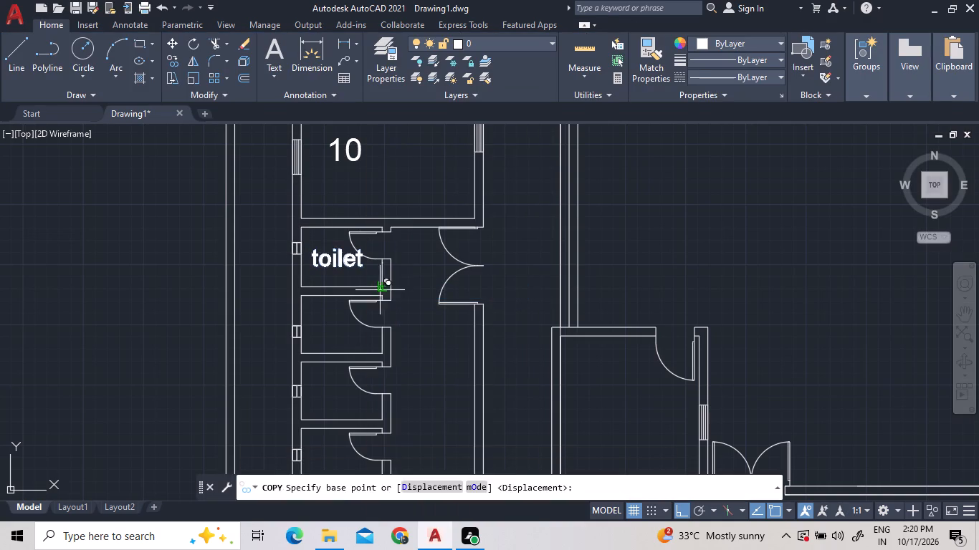
{"action": "left_click", "coordinate": [373, 357]}
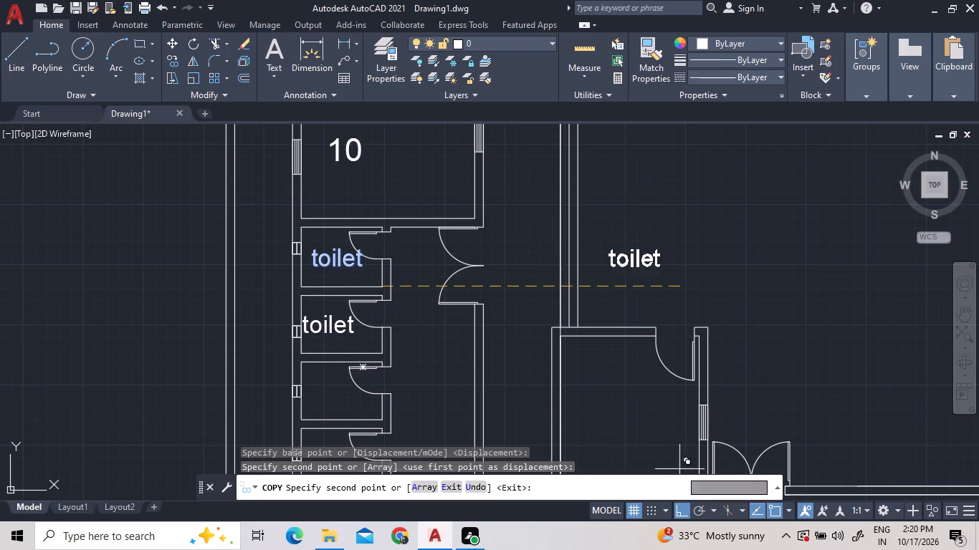
{"action": "double_click", "coordinate": [753, 506]}
{"action": "left_click", "coordinate": [777, 511]}
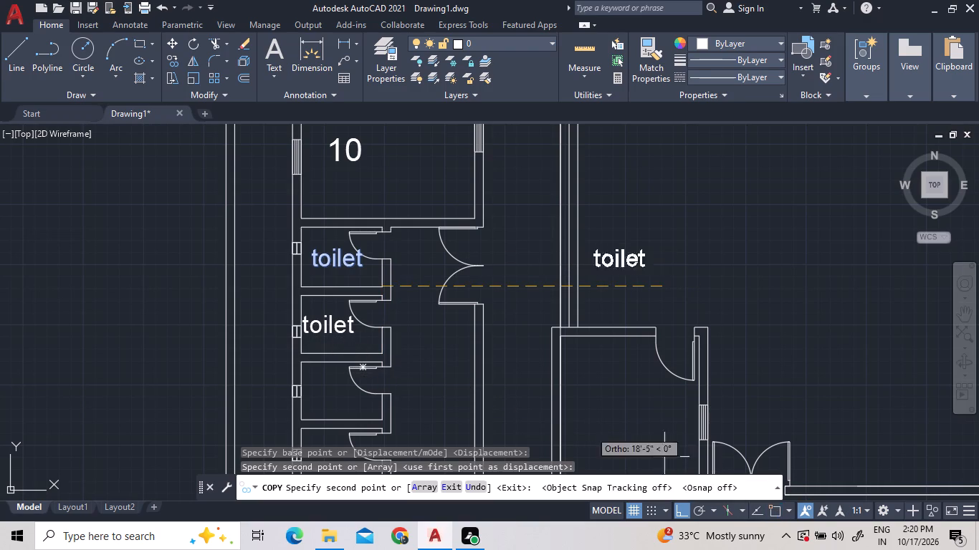
{"action": "double_click", "coordinate": [464, 422]}
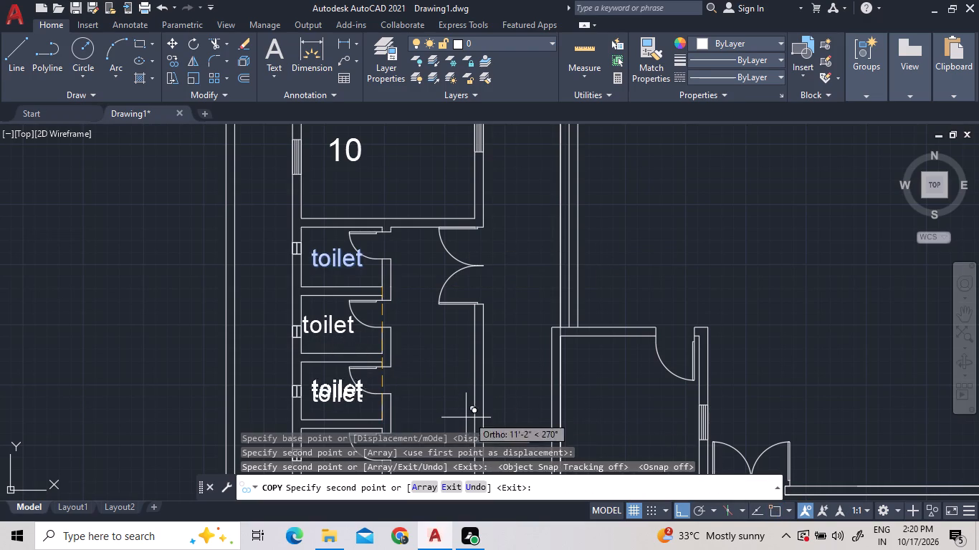
{"action": "scroll", "coordinate": [488, 385], "scroll_direction": "down", "scroll_amount": 4}
{"action": "scroll", "coordinate": [485, 429], "scroll_direction": "up", "scroll_amount": 2}
{"action": "scroll", "coordinate": [484, 364], "scroll_direction": "up", "scroll_amount": 4}
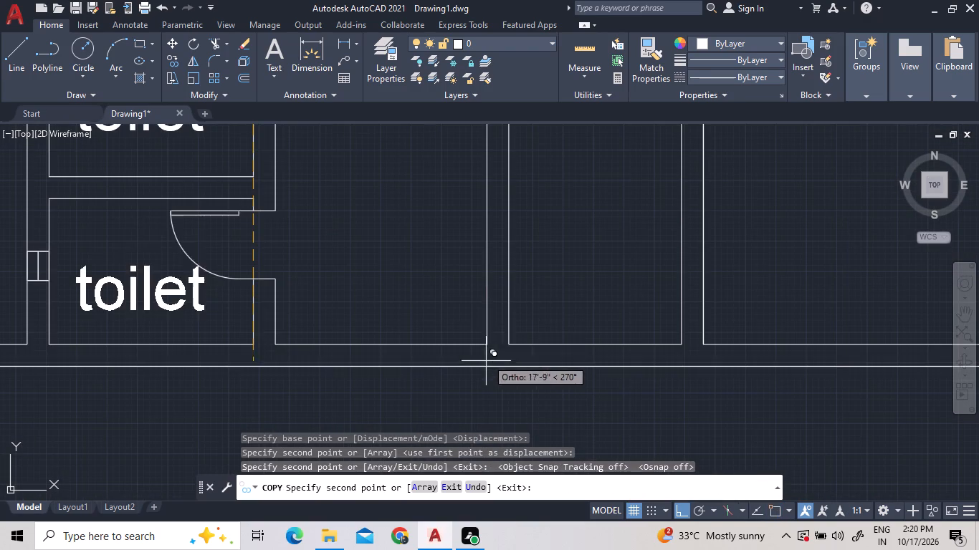
{"action": "left_click", "coordinate": [482, 327]}
Continue copying the toilet label into the four cubicles below Room 12, with ortho mode off.
{"action": "scroll", "coordinate": [489, 355], "scroll_direction": "down", "scroll_amount": 3}
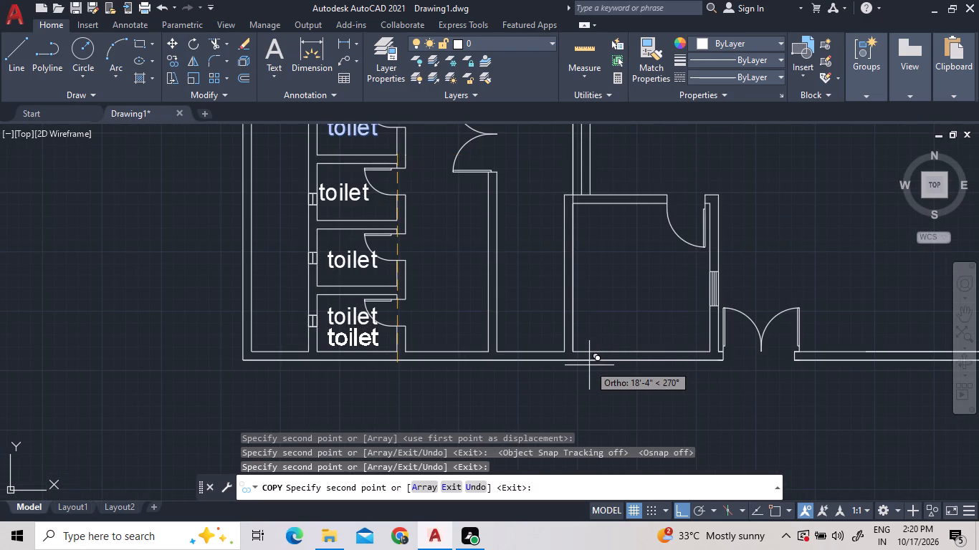
{"action": "scroll", "coordinate": [588, 365], "scroll_direction": "down", "scroll_amount": 3}
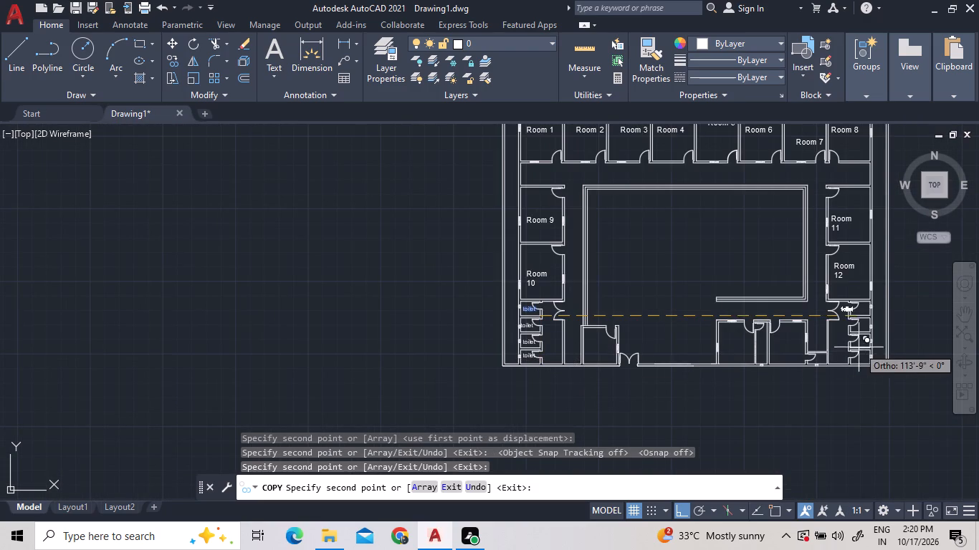
{"action": "scroll", "coordinate": [859, 347], "scroll_direction": "up", "scroll_amount": 4}
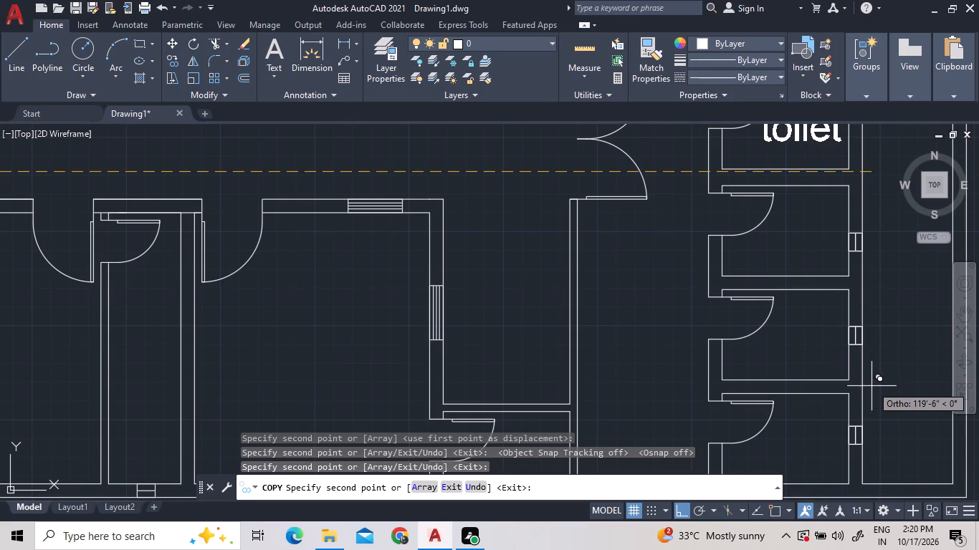
{"action": "scroll", "coordinate": [867, 386], "scroll_direction": "down", "scroll_amount": 1}
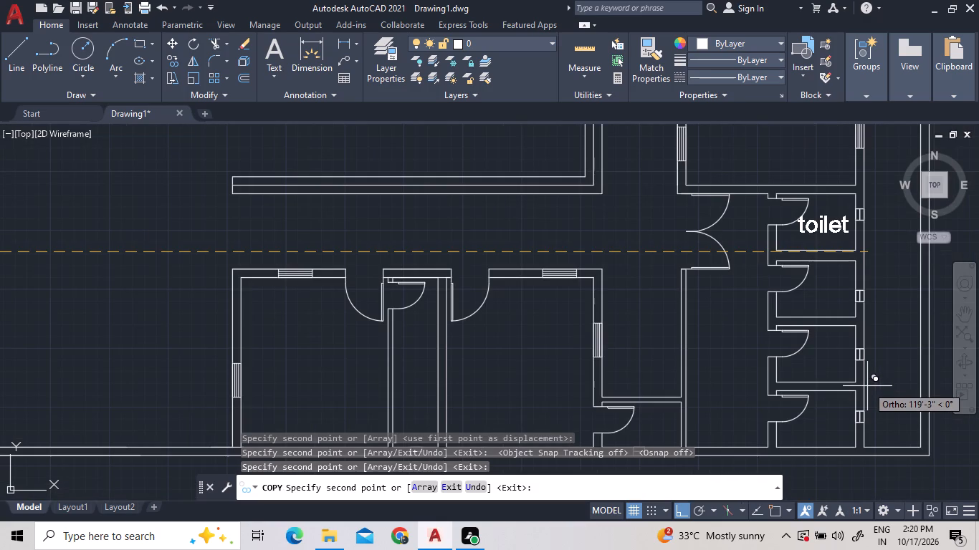
{"action": "key", "text": "F8"}
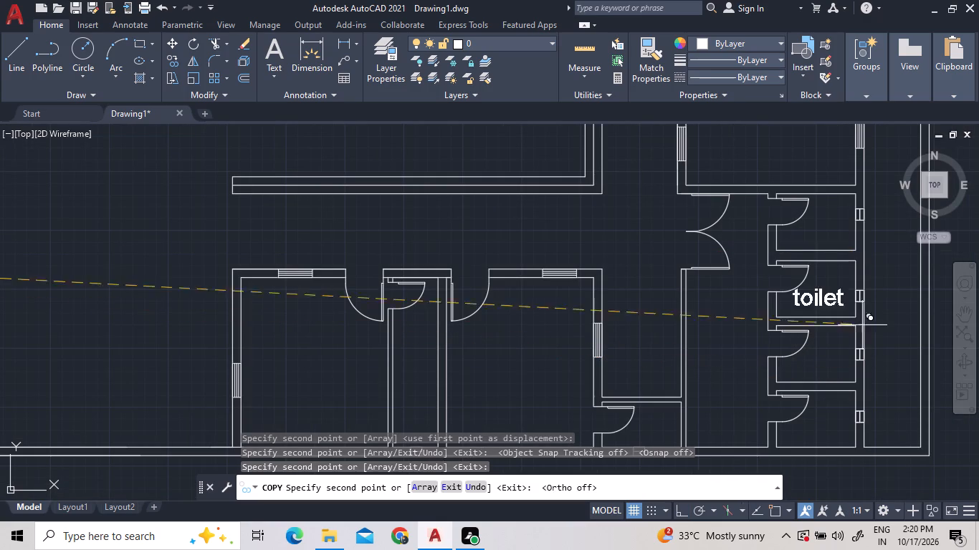
{"action": "left_click", "coordinate": [864, 264]}
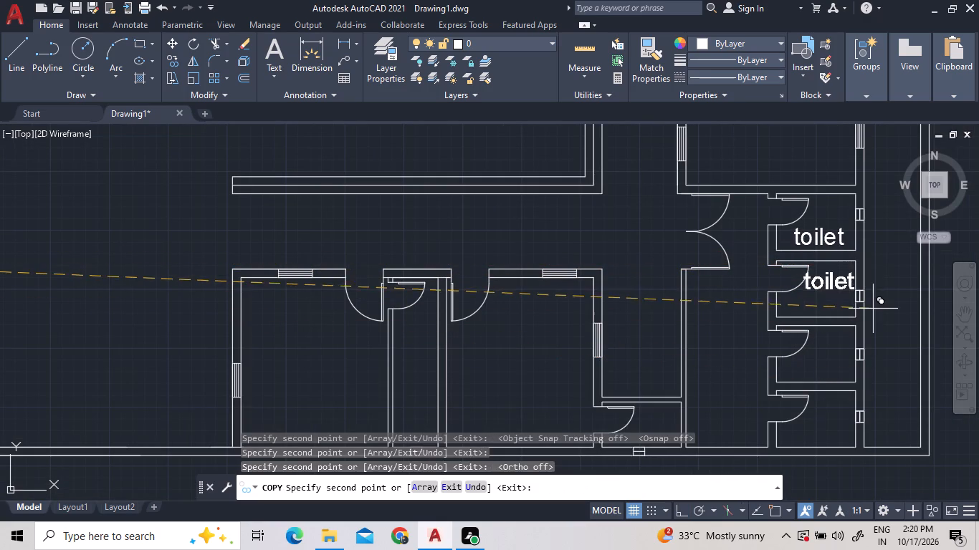
{"action": "double_click", "coordinate": [868, 329]}
{"action": "left_click", "coordinate": [866, 387]}
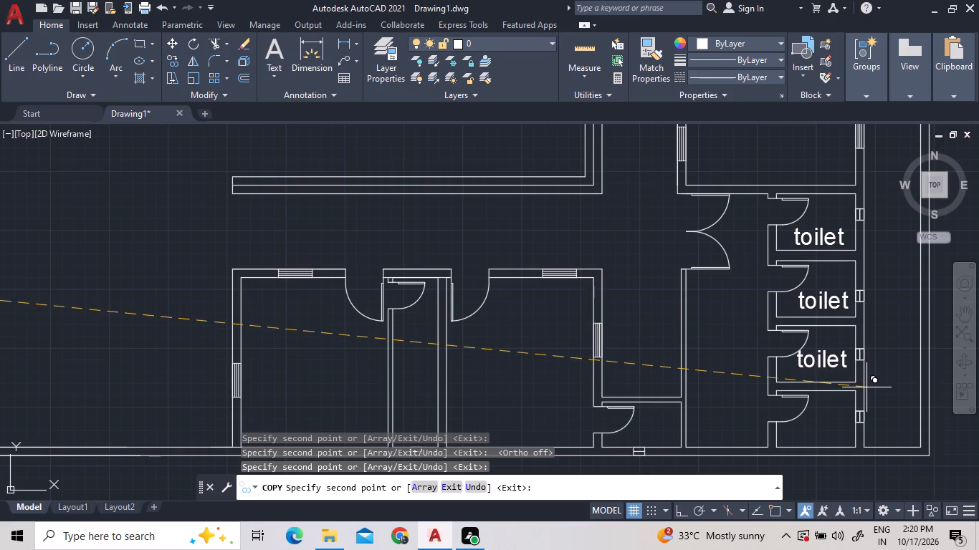
{"action": "left_click", "coordinate": [865, 453]}
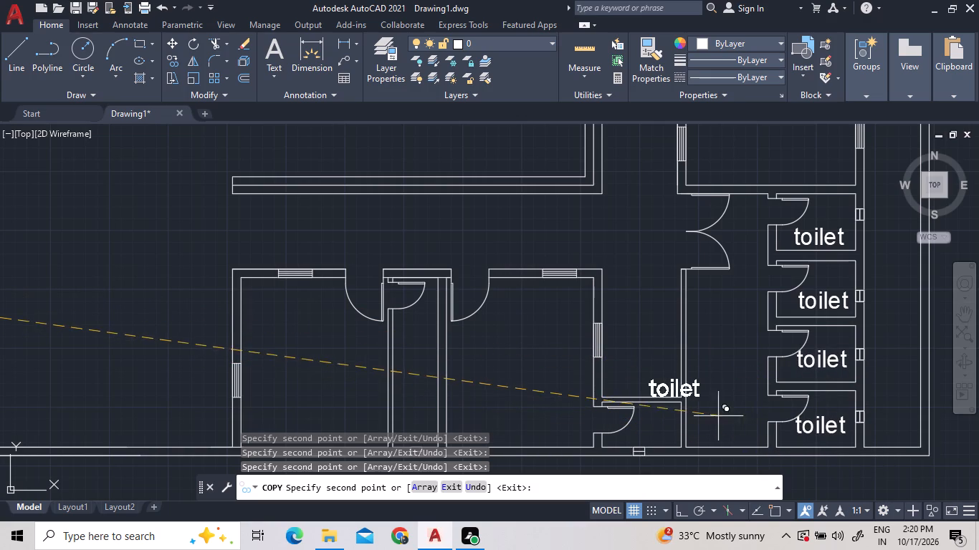
Place toilet label copies in the lobby beside the Room 12 cubicles and the passage east of the Room 10 toilet lobby, ending the copying.
{"action": "double_click", "coordinate": [770, 344]}
{"action": "scroll", "coordinate": [750, 390], "scroll_direction": "down", "scroll_amount": 3}
{"action": "scroll", "coordinate": [569, 390], "scroll_direction": "up", "scroll_amount": 3}
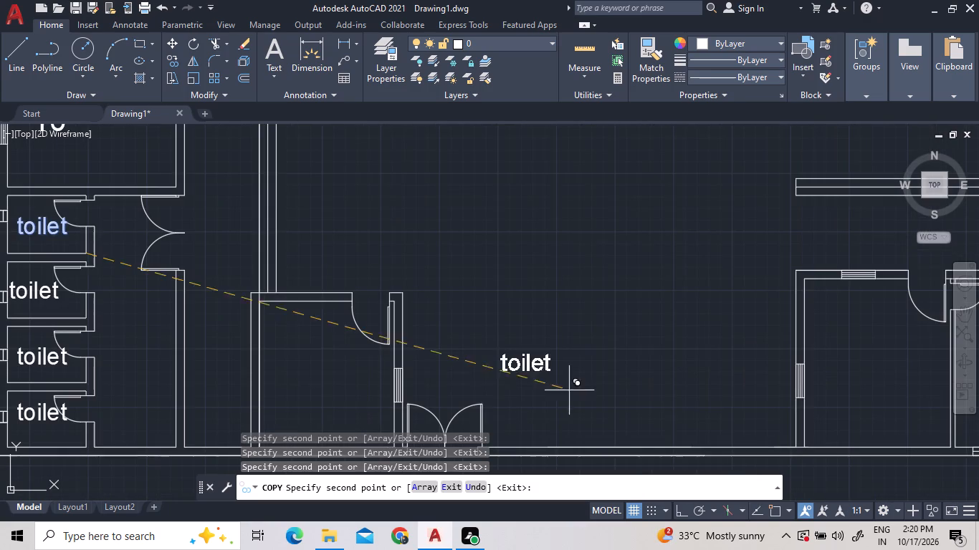
{"action": "scroll", "coordinate": [171, 319], "scroll_direction": "up", "scroll_amount": 2}
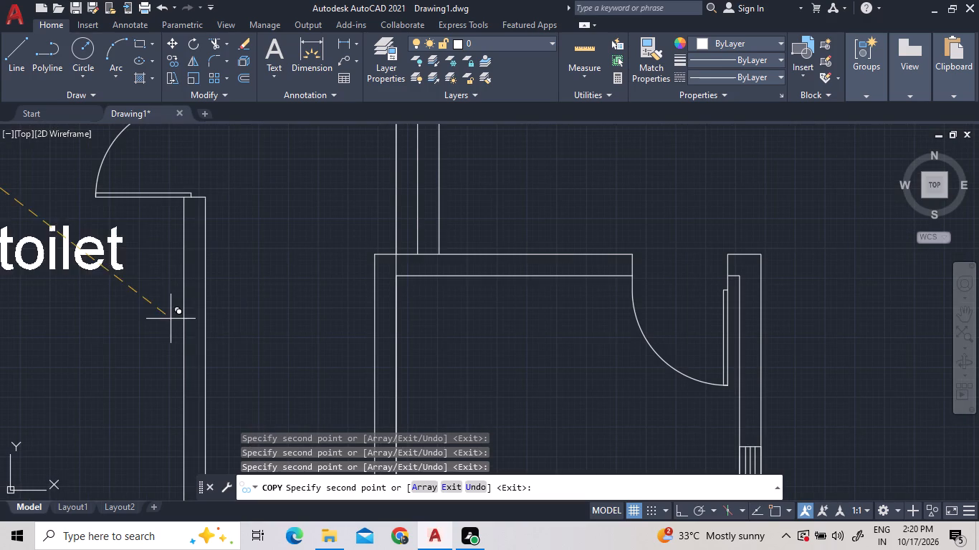
{"action": "scroll", "coordinate": [381, 322], "scroll_direction": "down", "scroll_amount": 1}
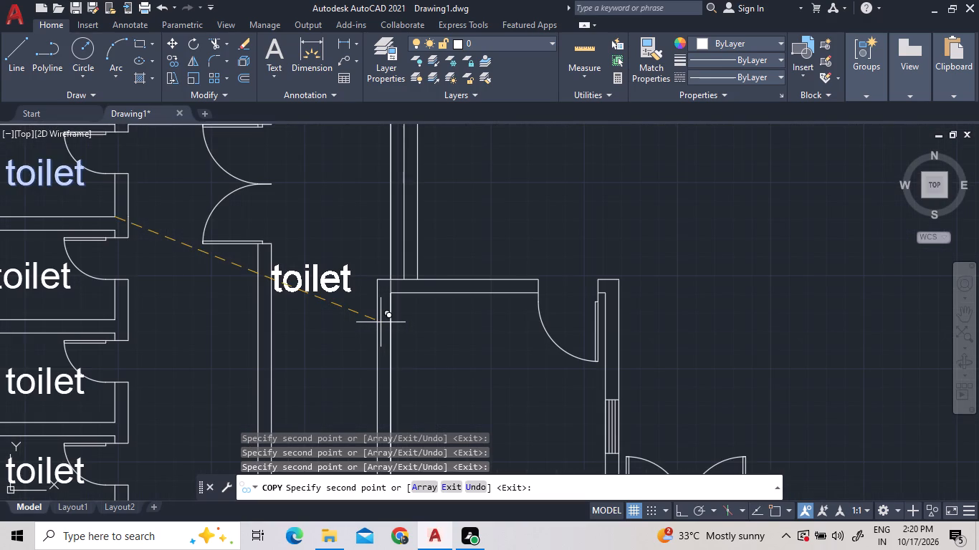
{"action": "left_click", "coordinate": [381, 322]}
{"action": "scroll", "coordinate": [431, 321], "scroll_direction": "down", "scroll_amount": 3}
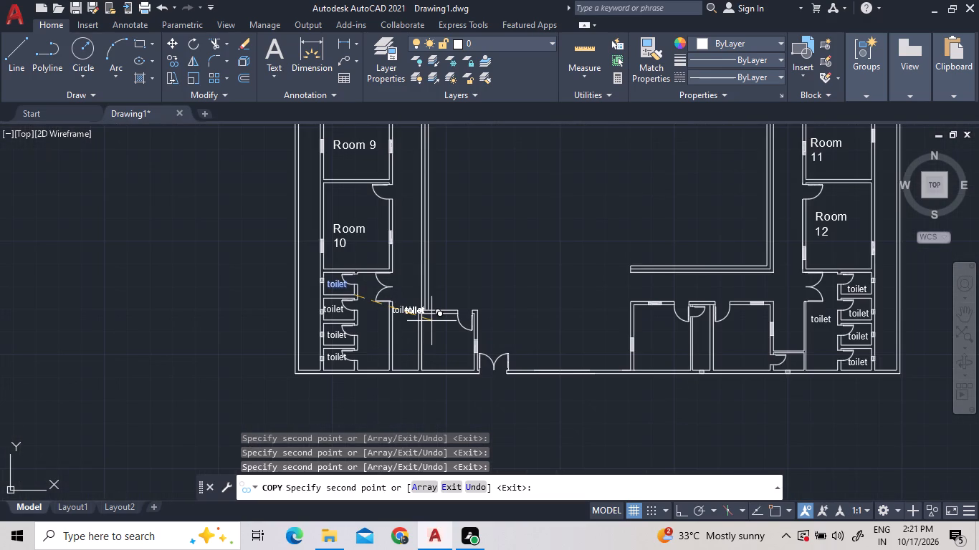
{"action": "right_click", "coordinate": [517, 299]}
{"action": "left_click", "coordinate": [535, 305]}
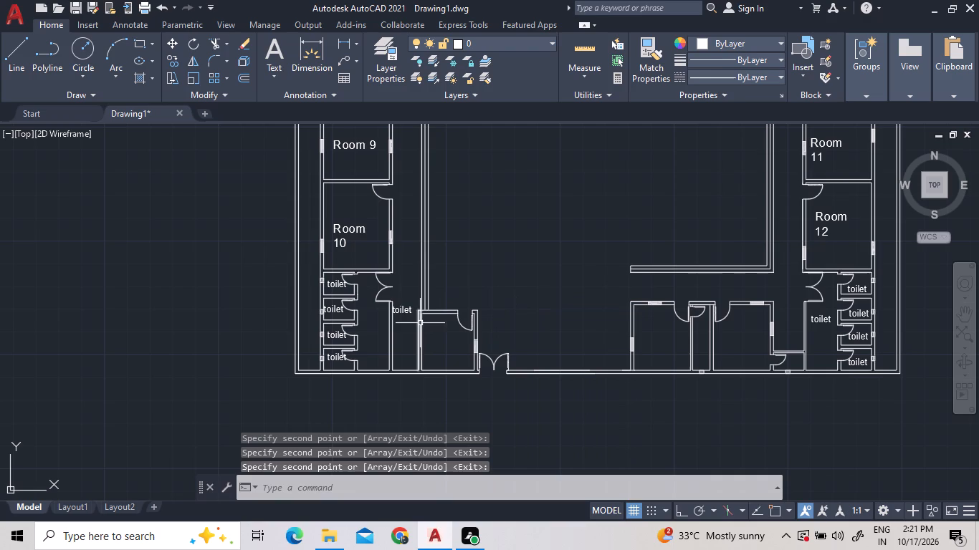
Change the toilet label in the passage east of the Room 10 toilet lobby to read "toilet room".
{"action": "left_click", "coordinate": [401, 314]}
{"action": "triple_click", "coordinate": [401, 313]}
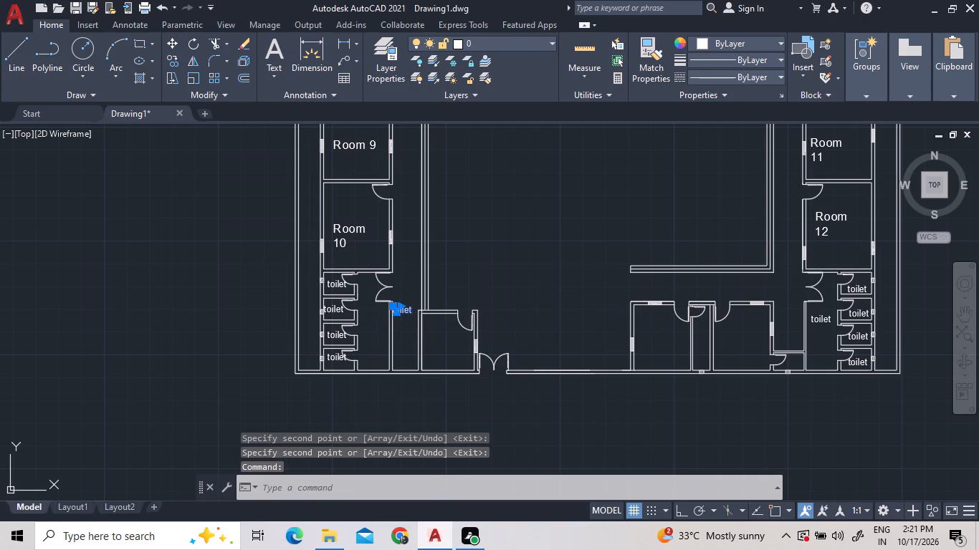
{"action": "left_click", "coordinate": [401, 313]}
{"action": "double_click", "coordinate": [401, 313]}
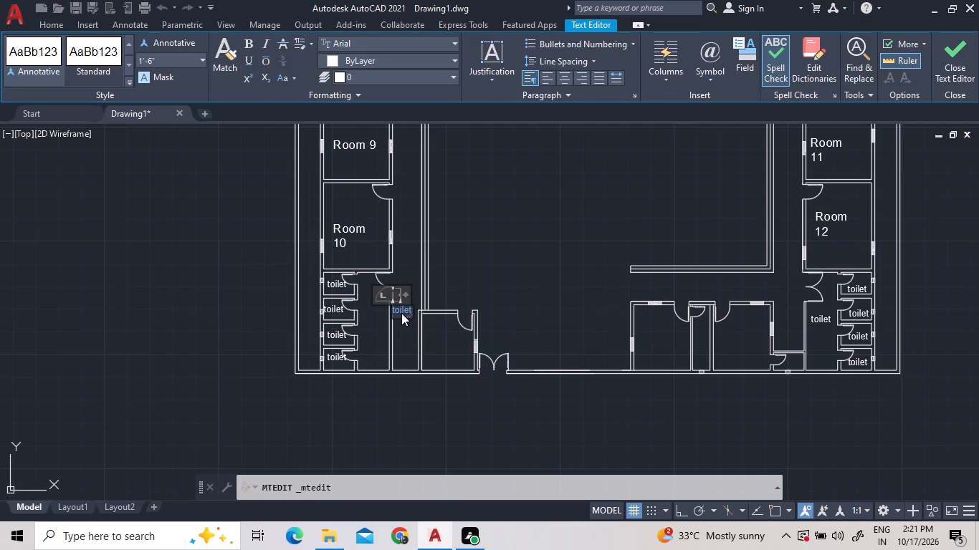
{"action": "scroll", "coordinate": [402, 313], "scroll_direction": "up", "scroll_amount": 4}
{"action": "left_click", "coordinate": [421, 305]}
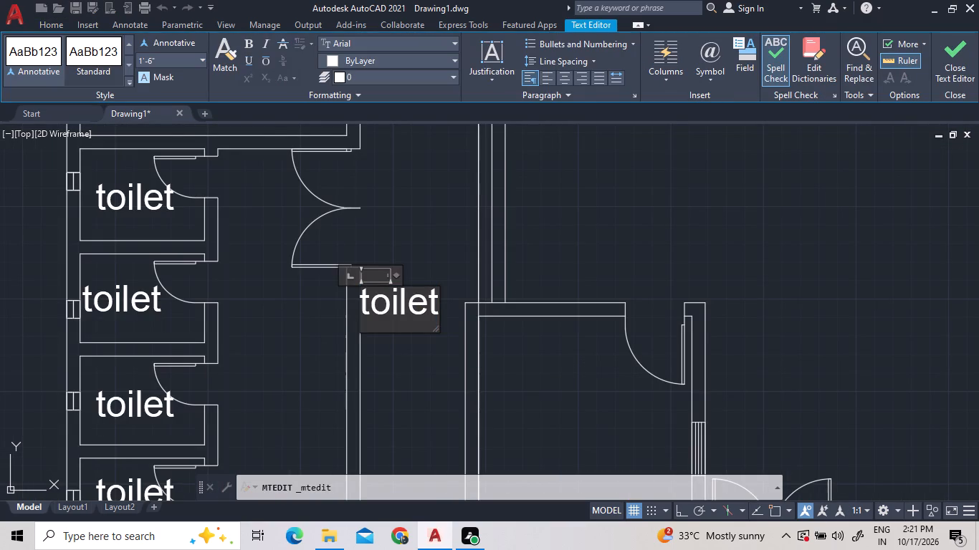
{"action": "left_click", "coordinate": [437, 300]}
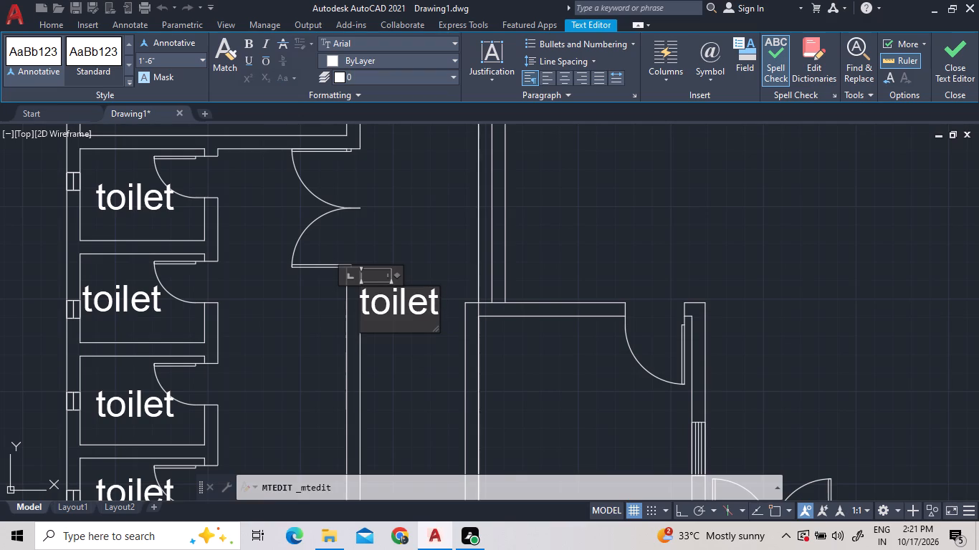
{"action": "double_click", "coordinate": [435, 300]}
{"action": "left_click", "coordinate": [435, 300]}
{"action": "type", "text": "room"}
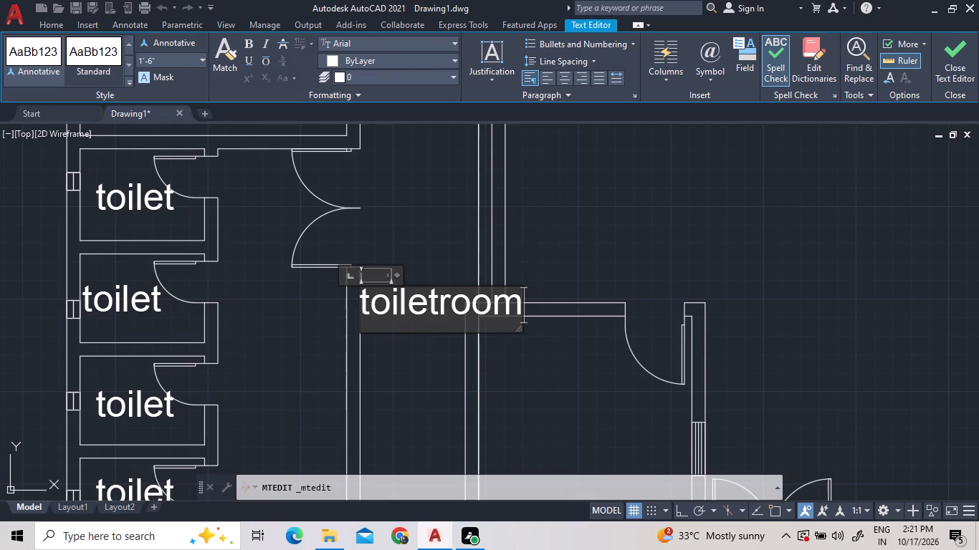
{"action": "key", "text": "Left"}
{"action": "key", "text": "Left"}
{"action": "key", "text": "Left"}
{"action": "key", "text": "Left"}
{"action": "key", "text": "space"}
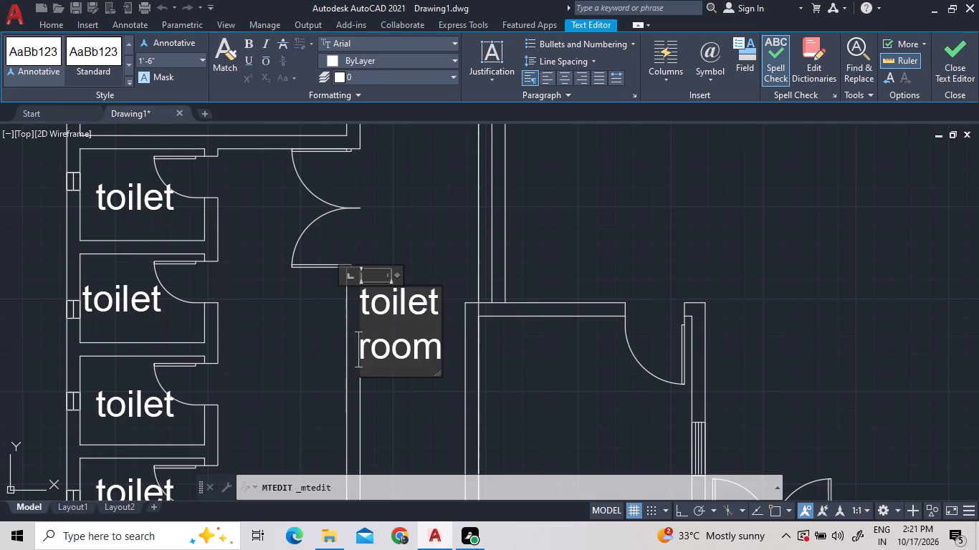
{"action": "scroll", "coordinate": [358, 301], "scroll_direction": "down", "scroll_amount": 2}
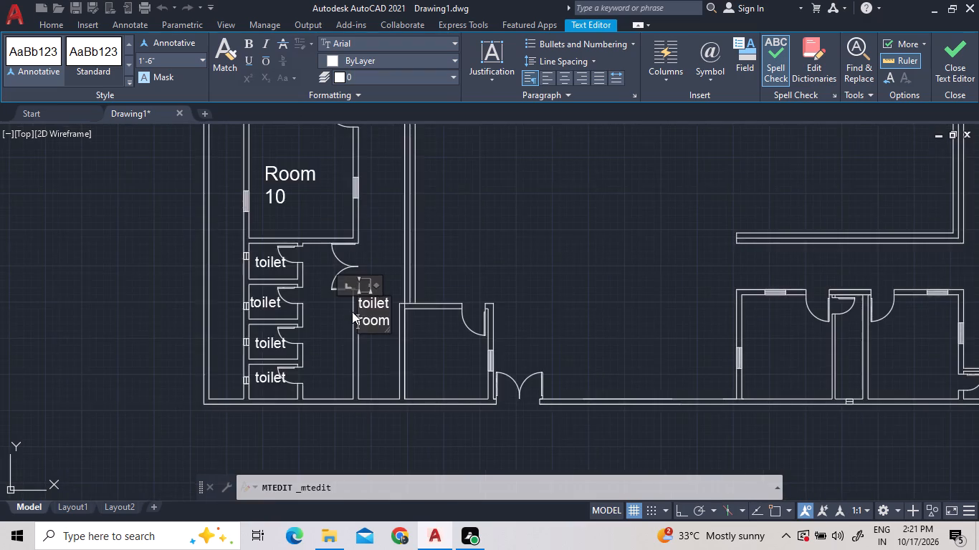
{"action": "scroll", "coordinate": [349, 319], "scroll_direction": "down", "scroll_amount": 1}
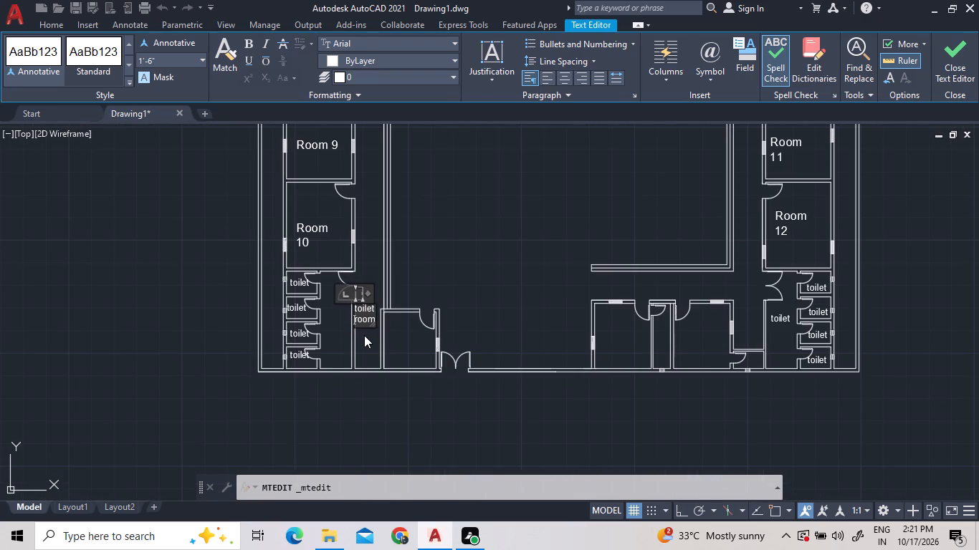
{"action": "left_click", "coordinate": [364, 335]}
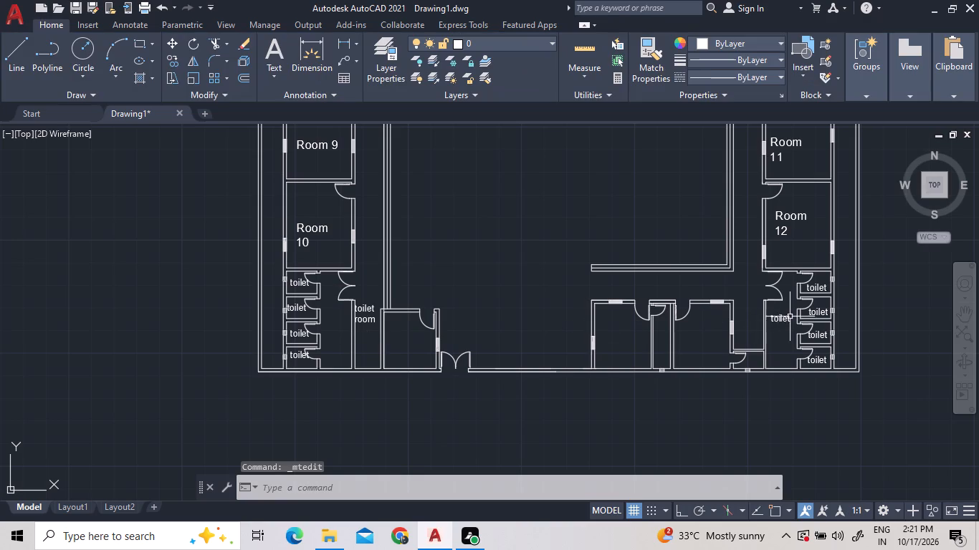
Change the toilet label in the lobby beside the Room 12 cubicles to read "toilet room".
{"action": "triple_click", "coordinate": [791, 318]}
{"action": "triple_click", "coordinate": [791, 318]}
{"action": "double_click", "coordinate": [791, 318]}
{"action": "scroll", "coordinate": [791, 323], "scroll_direction": "up", "scroll_amount": 3}
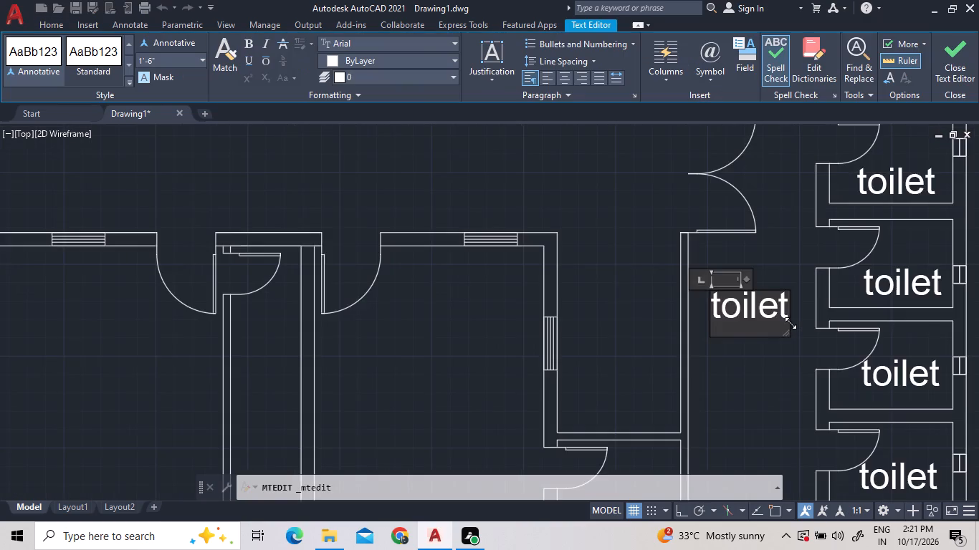
{"action": "scroll", "coordinate": [791, 323], "scroll_direction": "up", "scroll_amount": 2}
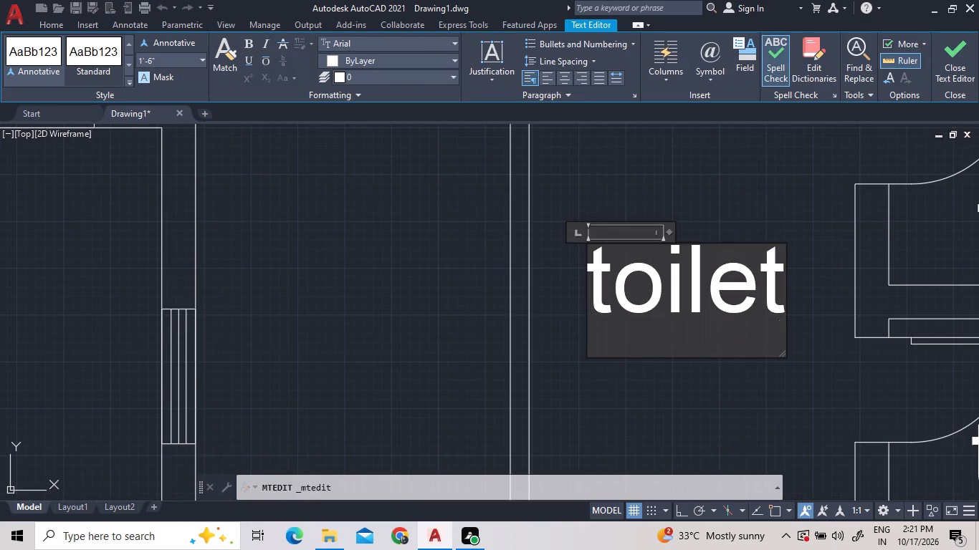
{"action": "key", "text": "r"}
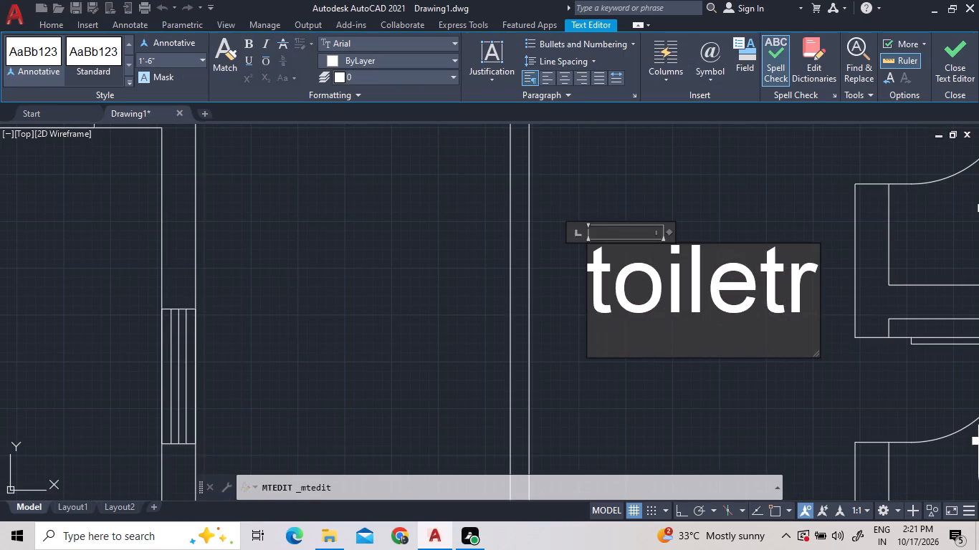
{"action": "key", "text": "BackSpace"}
{"action": "key", "text": "space"}
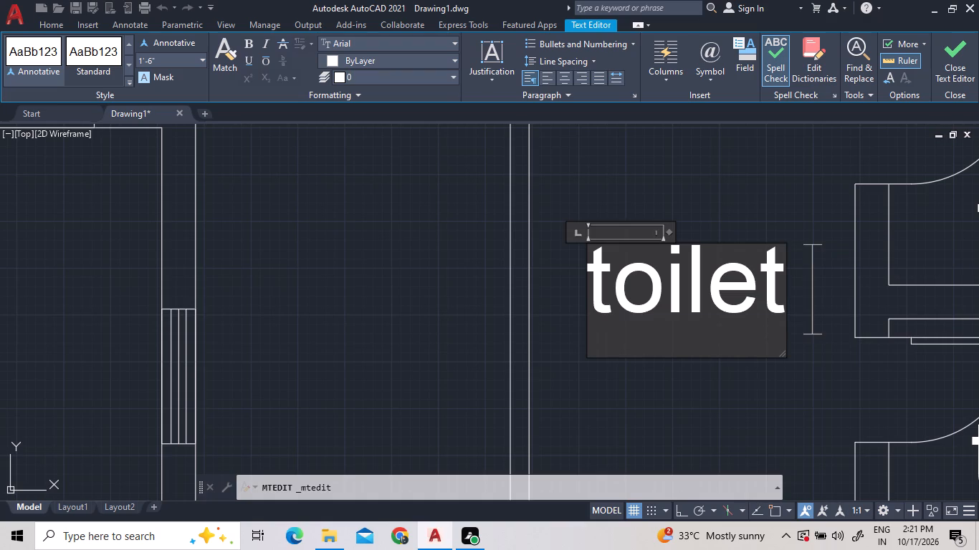
{"action": "type", "text": "room"}
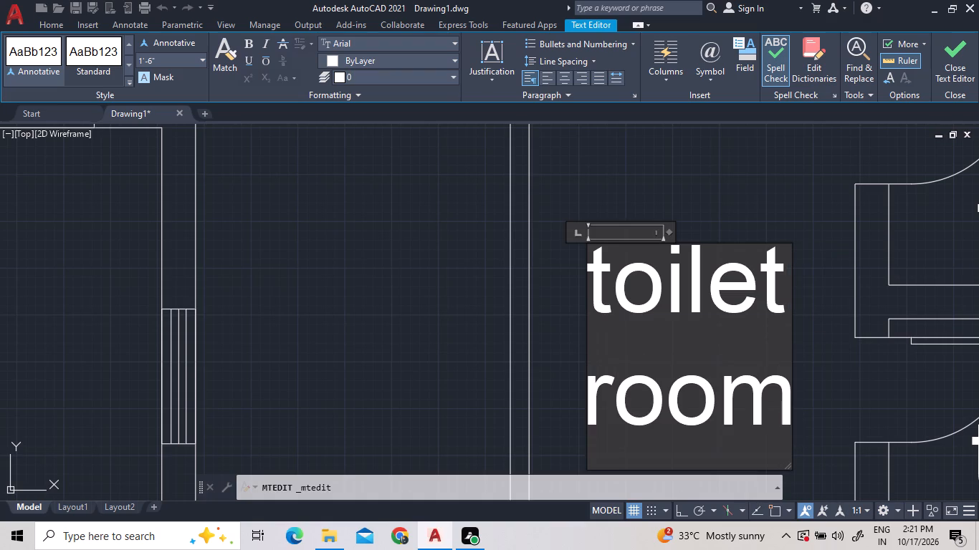
{"action": "left_click", "coordinate": [740, 221]}
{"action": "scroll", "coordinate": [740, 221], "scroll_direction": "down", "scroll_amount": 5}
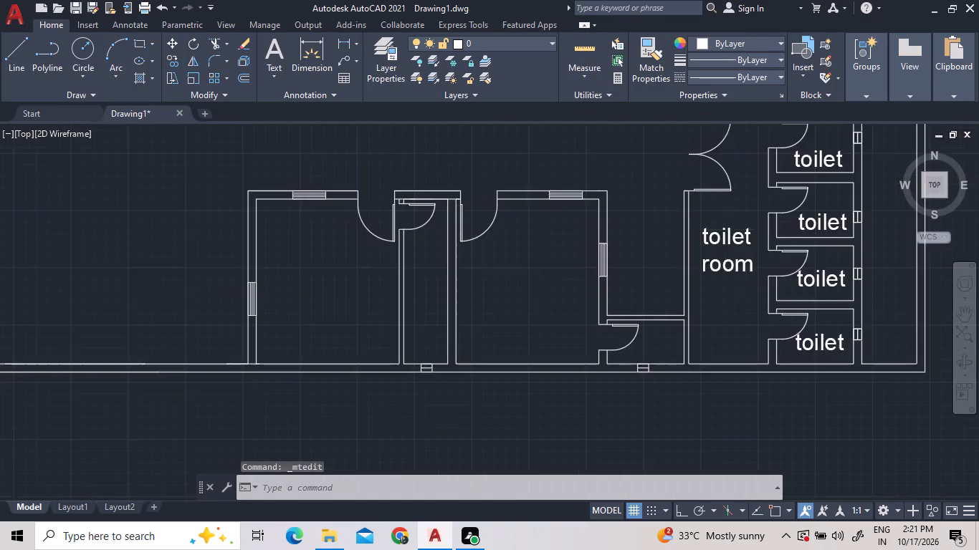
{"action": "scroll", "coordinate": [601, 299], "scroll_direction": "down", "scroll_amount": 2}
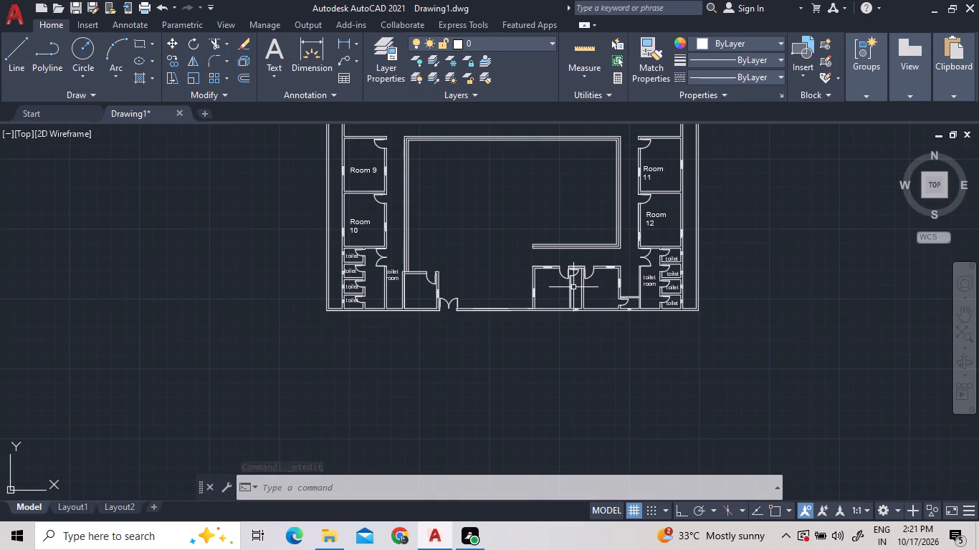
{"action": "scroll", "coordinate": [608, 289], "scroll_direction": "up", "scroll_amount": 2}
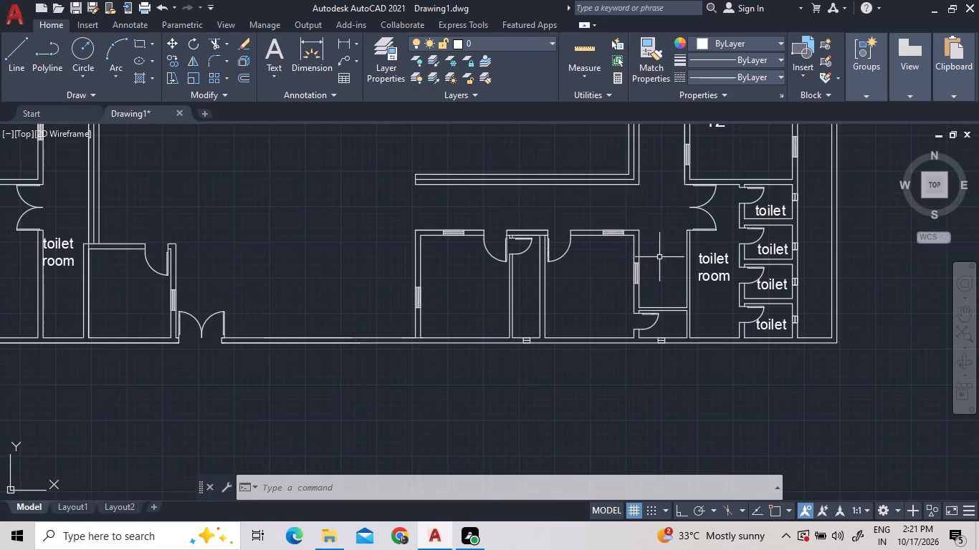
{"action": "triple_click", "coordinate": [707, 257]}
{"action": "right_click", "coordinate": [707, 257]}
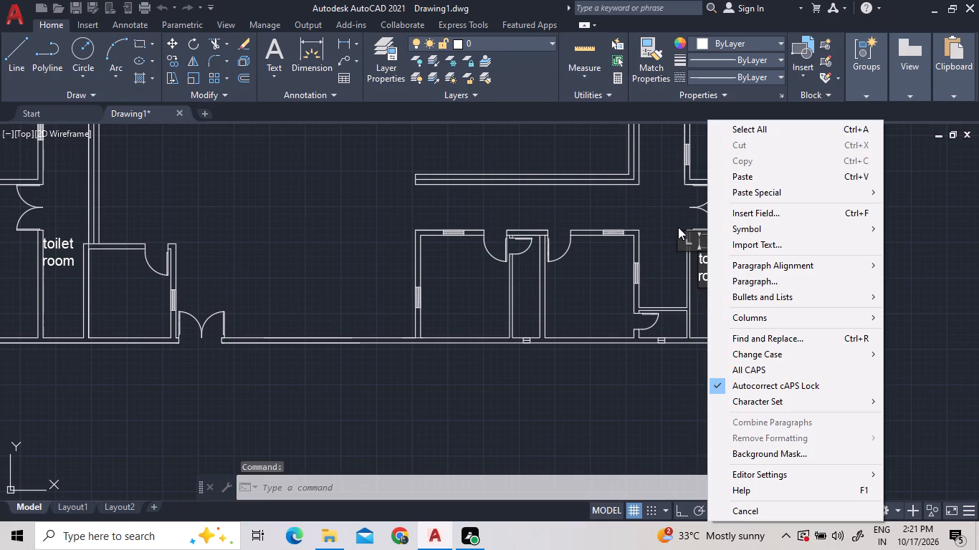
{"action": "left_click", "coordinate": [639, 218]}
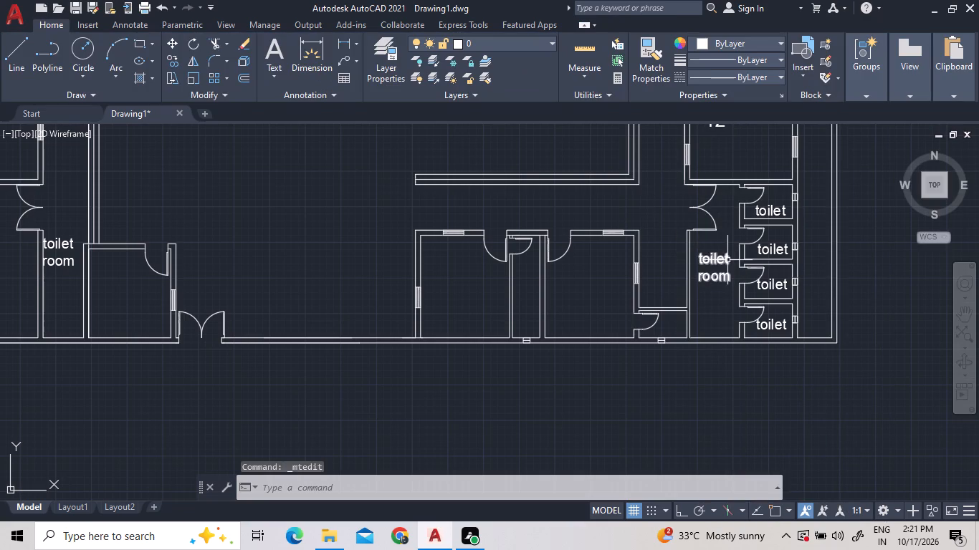
Copy the lobby's "toilet room" label into the two larger rooms to its west along the south wall, ending the copying.
{"action": "left_click", "coordinate": [721, 259]}
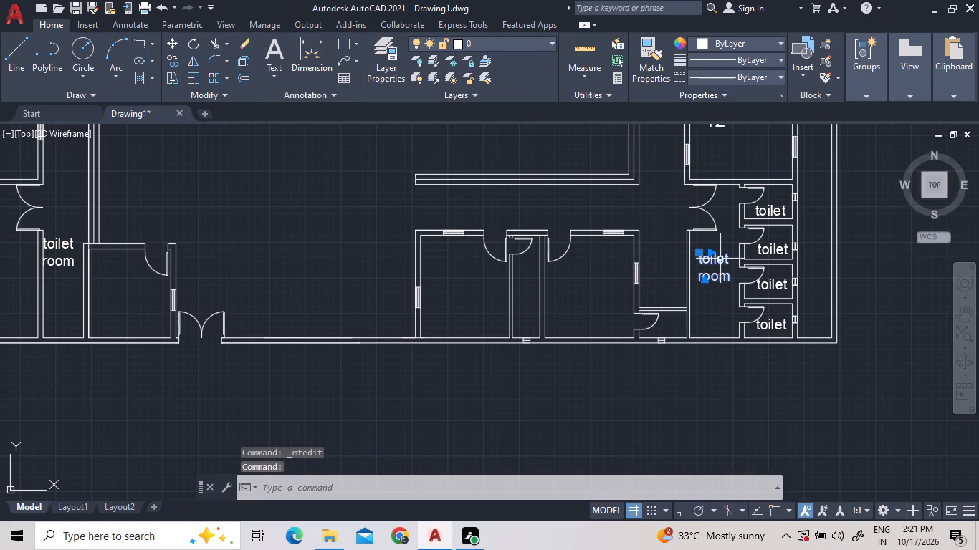
{"action": "right_click", "coordinate": [719, 261]}
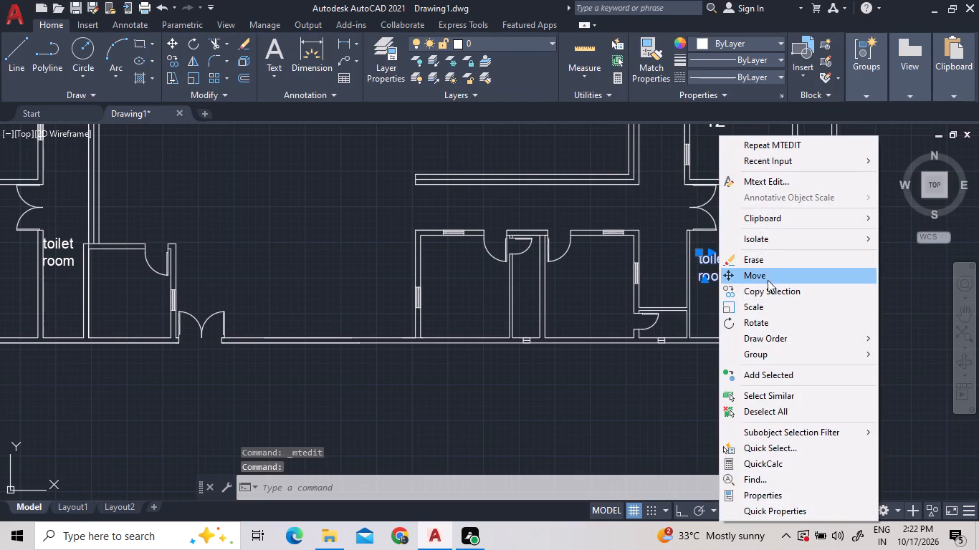
{"action": "triple_click", "coordinate": [768, 287]}
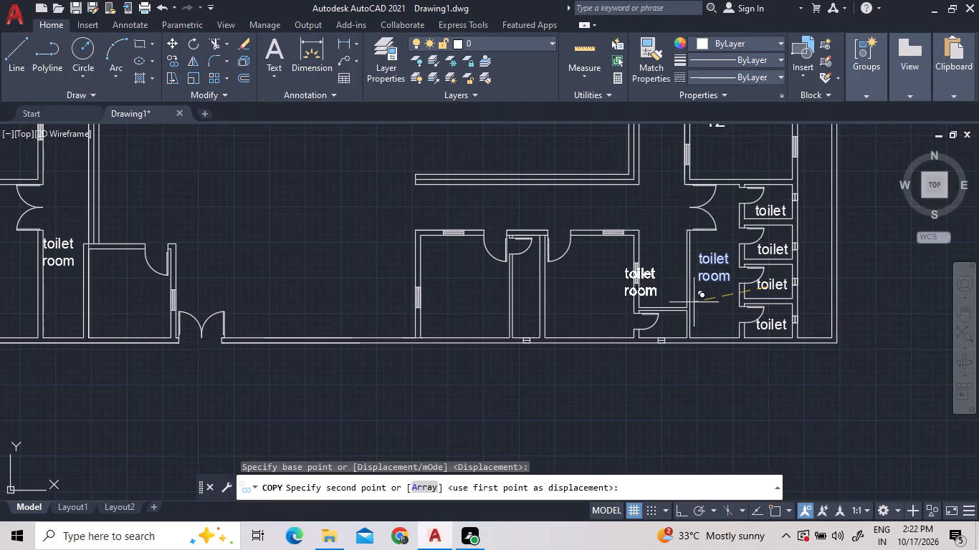
{"action": "double_click", "coordinate": [650, 304]}
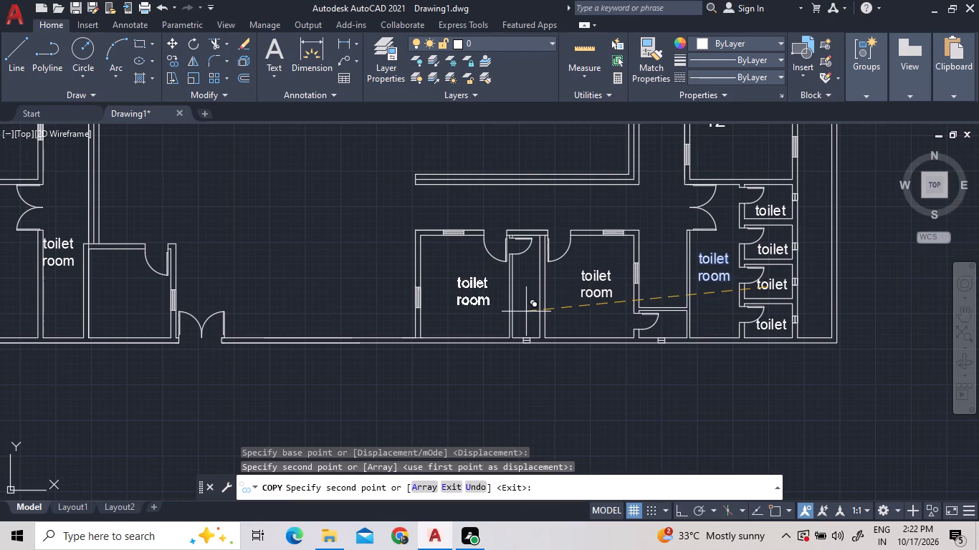
{"action": "left_click", "coordinate": [526, 312]}
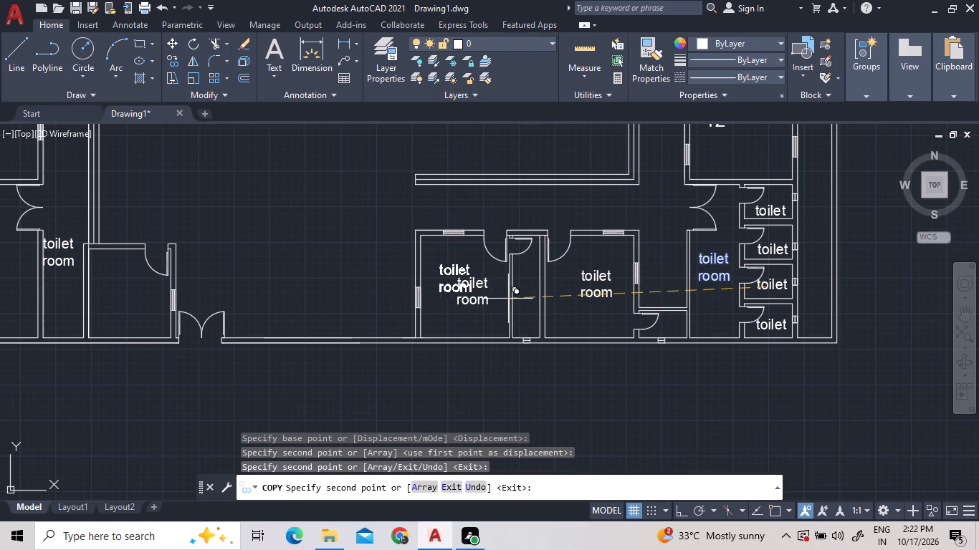
{"action": "key", "text": "Escape"}
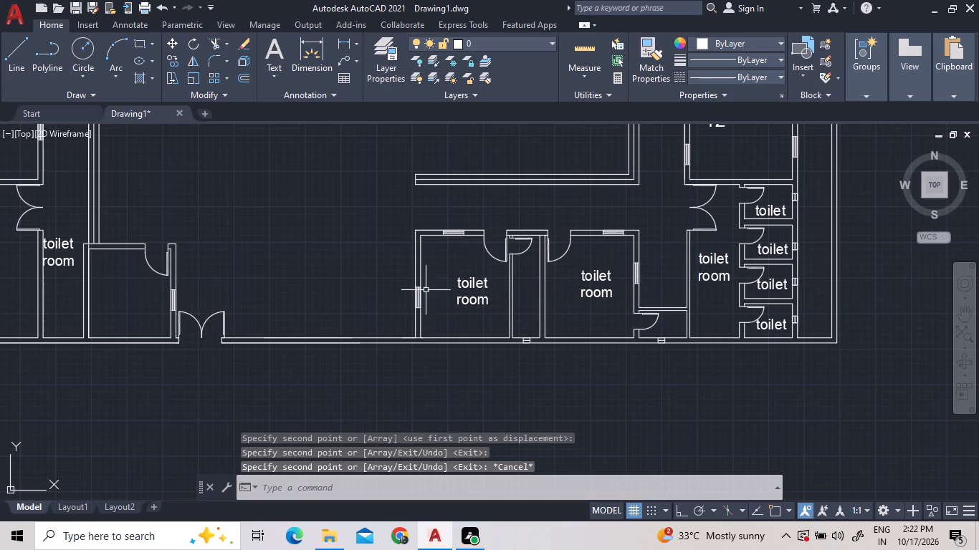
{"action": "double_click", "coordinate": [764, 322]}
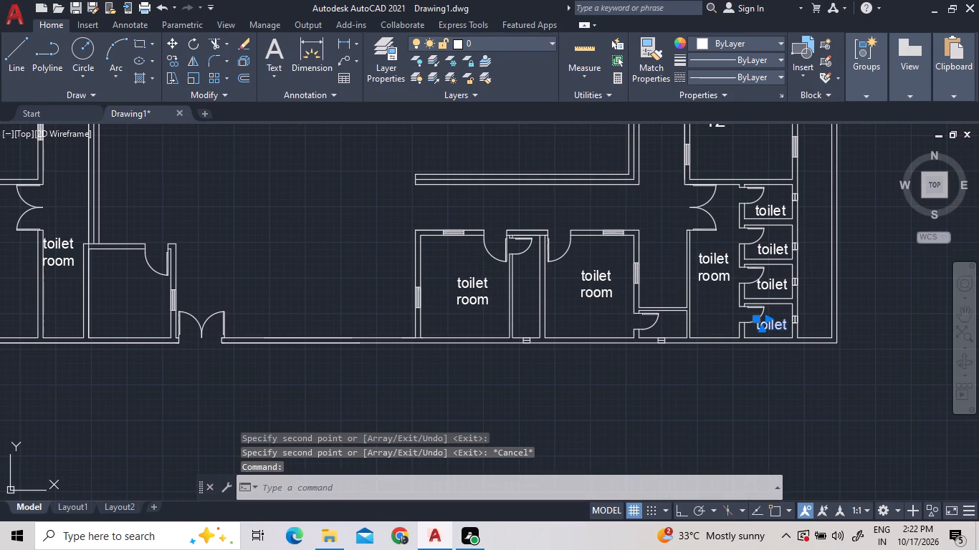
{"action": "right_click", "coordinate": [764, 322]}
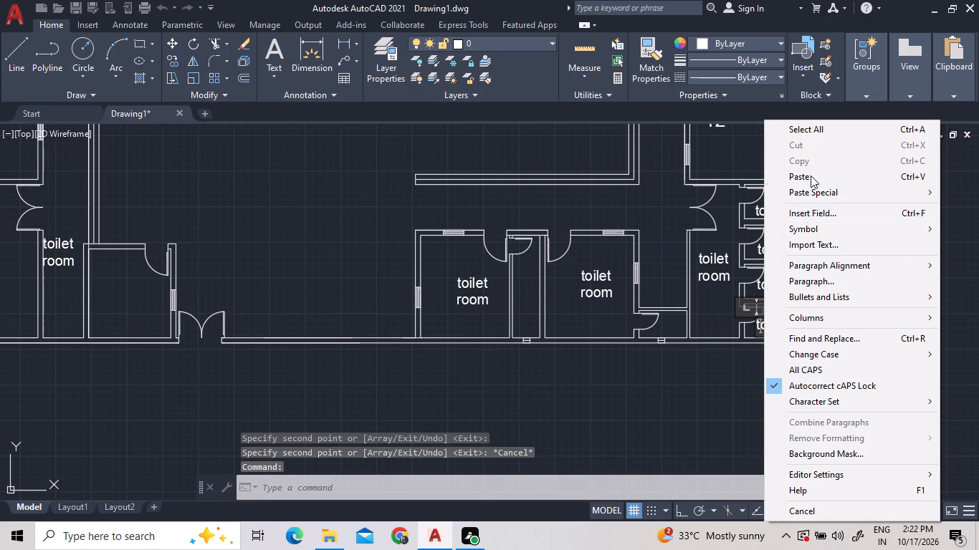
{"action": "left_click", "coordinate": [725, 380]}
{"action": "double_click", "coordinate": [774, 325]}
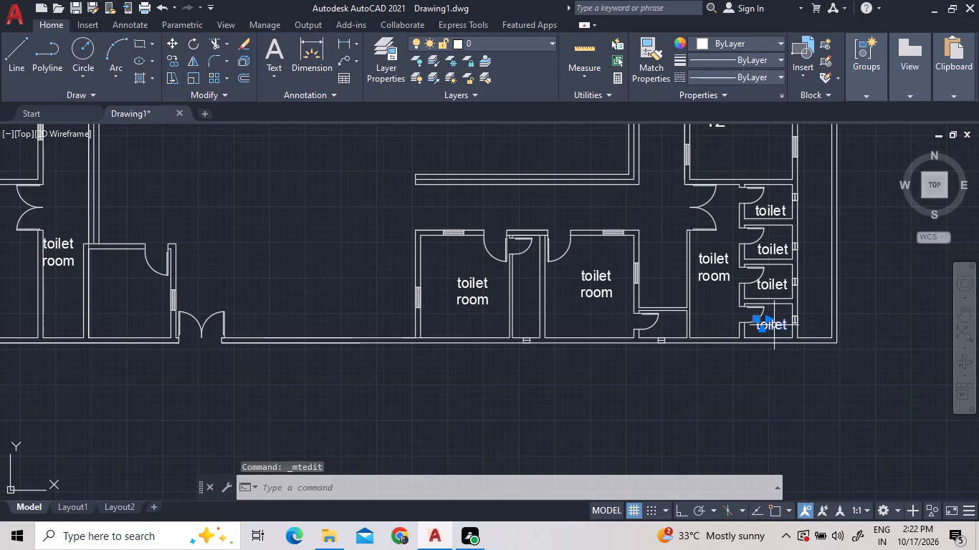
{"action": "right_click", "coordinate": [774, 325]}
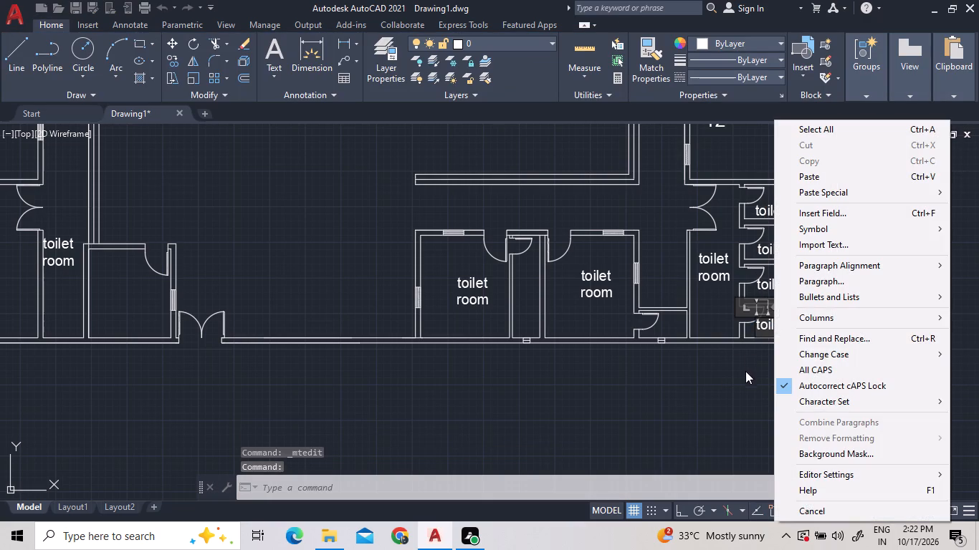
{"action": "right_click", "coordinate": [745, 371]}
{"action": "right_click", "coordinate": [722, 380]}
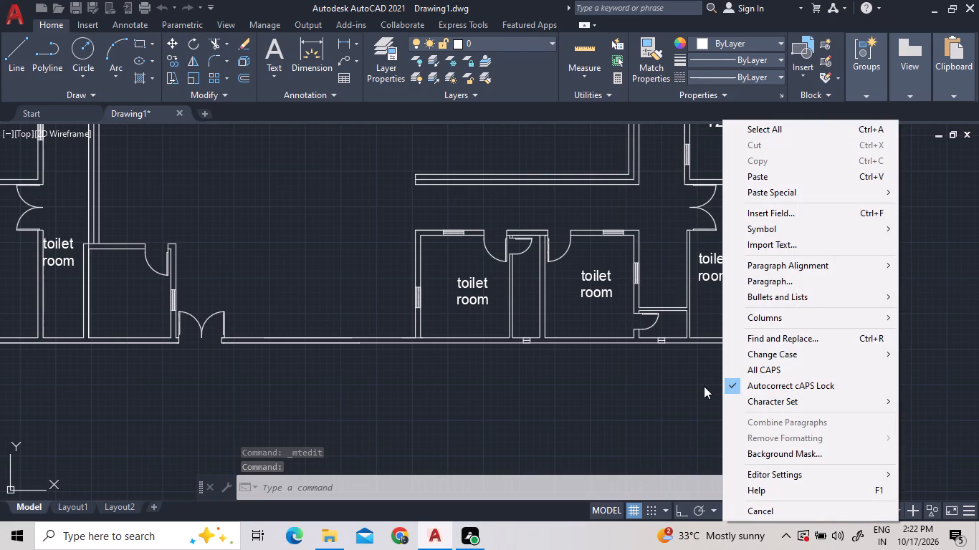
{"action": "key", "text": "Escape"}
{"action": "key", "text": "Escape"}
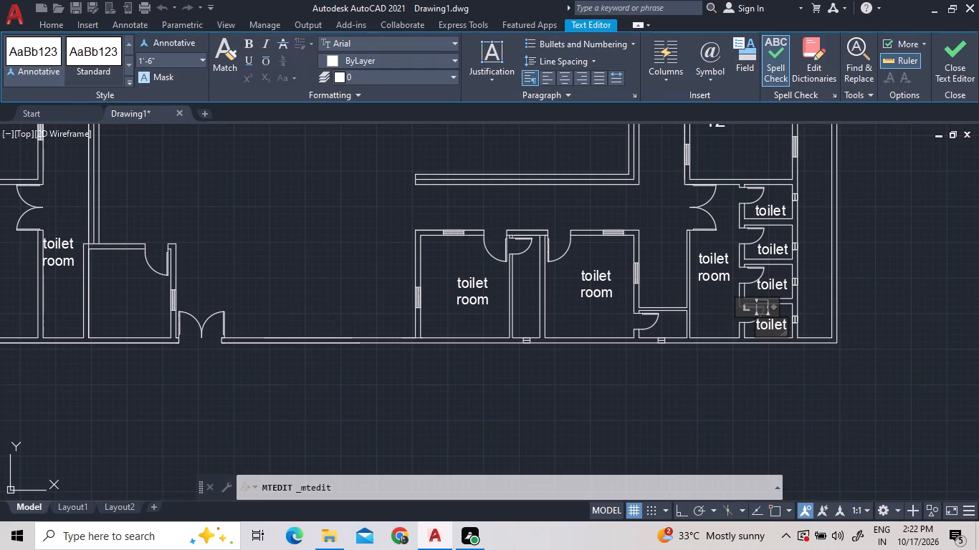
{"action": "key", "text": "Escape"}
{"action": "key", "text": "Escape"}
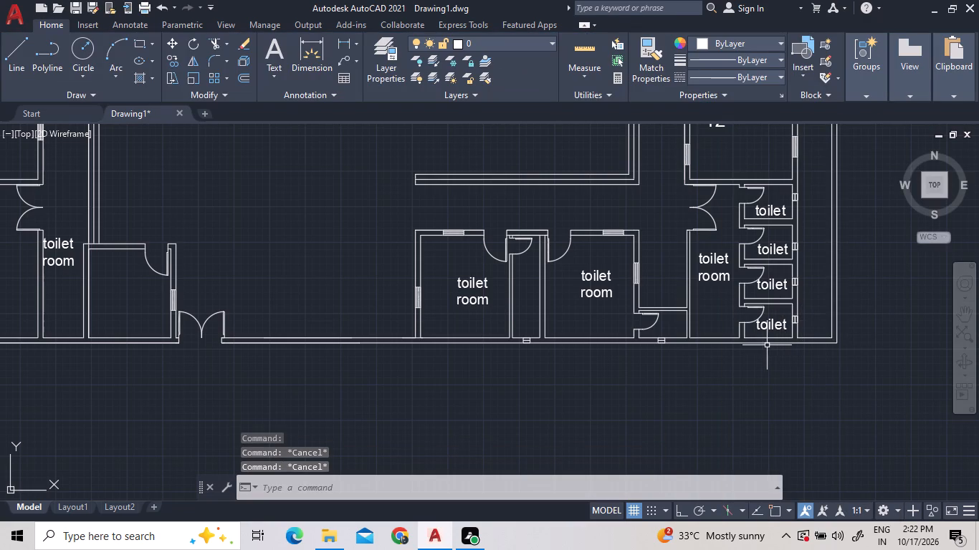
Copy the southernmost Room 12 cubicle's toilet label into the narrow space between the two larger south rooms, ending the copying.
{"action": "left_click", "coordinate": [777, 327]}
{"action": "right_click", "coordinate": [777, 327]}
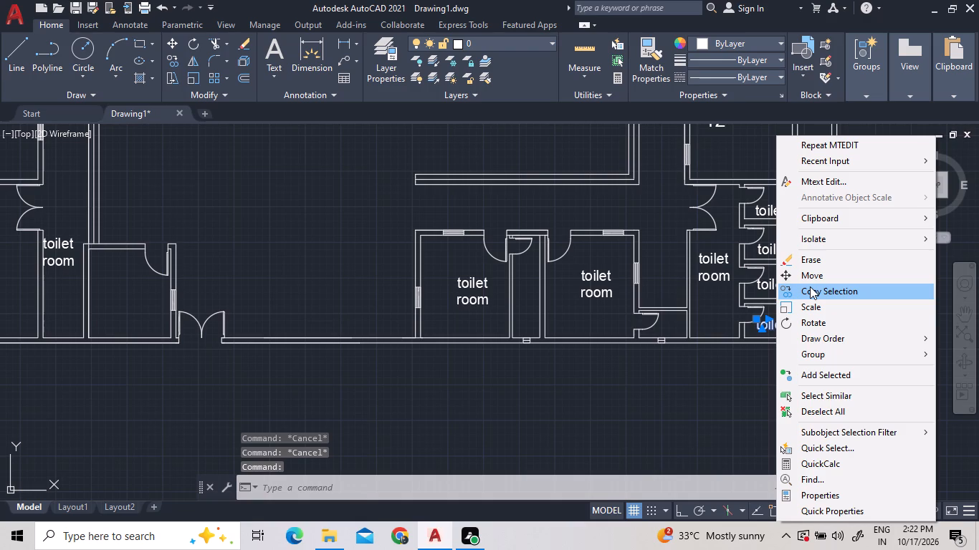
{"action": "left_click", "coordinate": [810, 286]}
{"action": "left_click", "coordinate": [784, 324]}
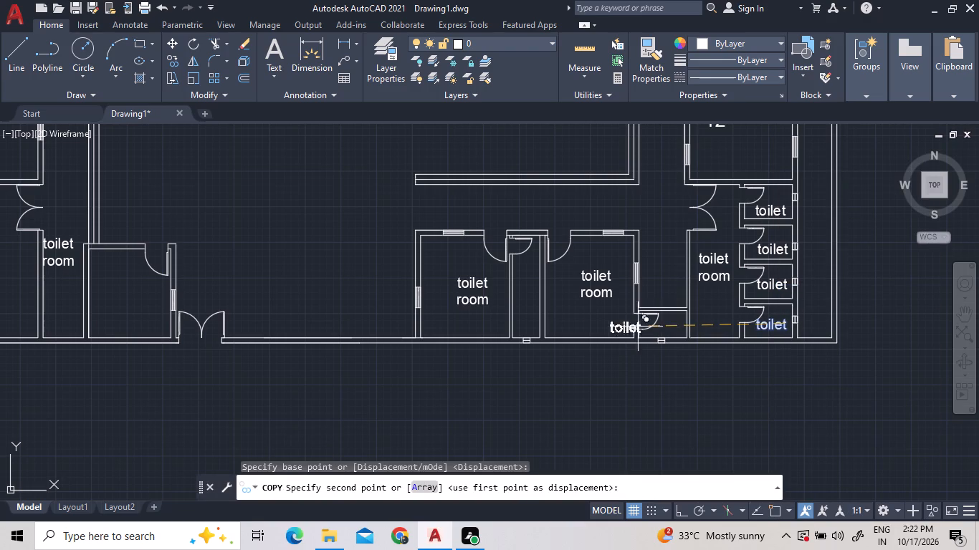
{"action": "scroll", "coordinate": [293, 344], "scroll_direction": "down", "scroll_amount": 2}
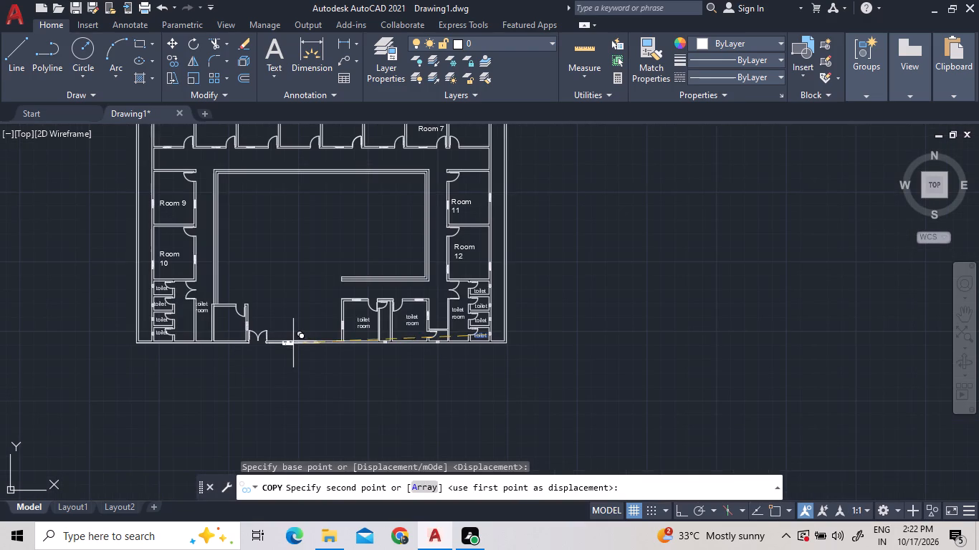
{"action": "scroll", "coordinate": [388, 322], "scroll_direction": "up", "scroll_amount": 3}
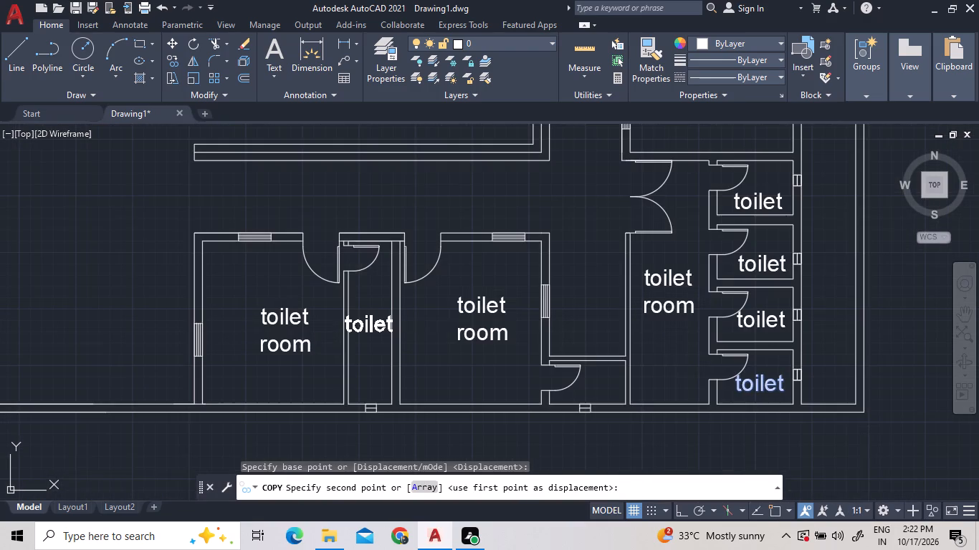
{"action": "left_click", "coordinate": [388, 324]}
{"action": "key", "text": "Escape"}
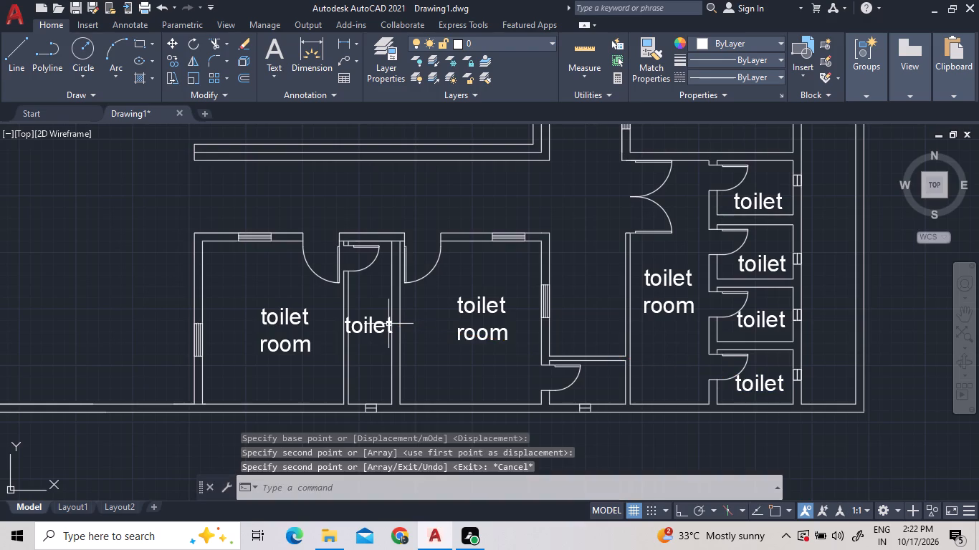
Move the "toilet room" label from the passage into the lobby beside the Room 10 toilet cubicles.
{"action": "scroll", "coordinate": [398, 375], "scroll_direction": "down", "scroll_amount": 3}
{"action": "scroll", "coordinate": [211, 348], "scroll_direction": "up", "scroll_amount": 2}
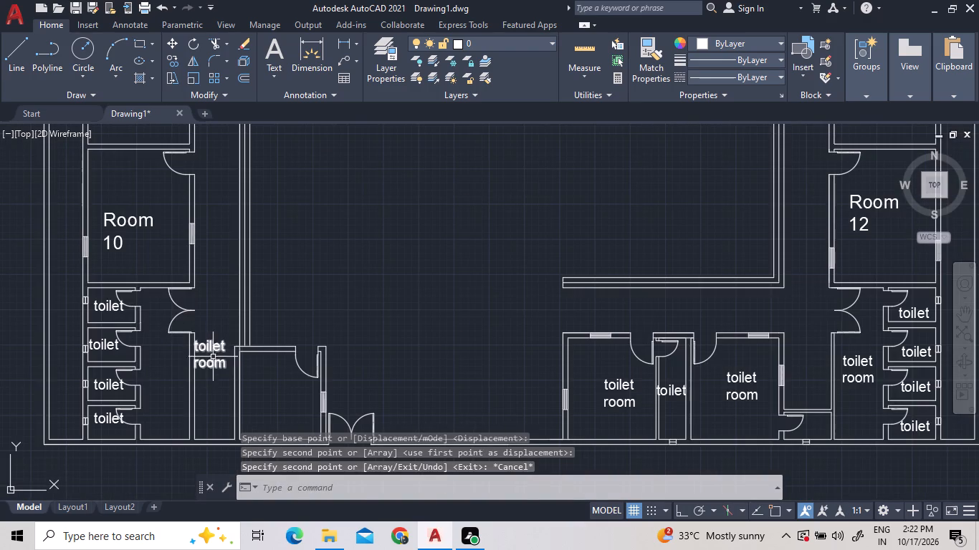
{"action": "left_click", "coordinate": [216, 364]}
{"action": "right_click", "coordinate": [216, 362]}
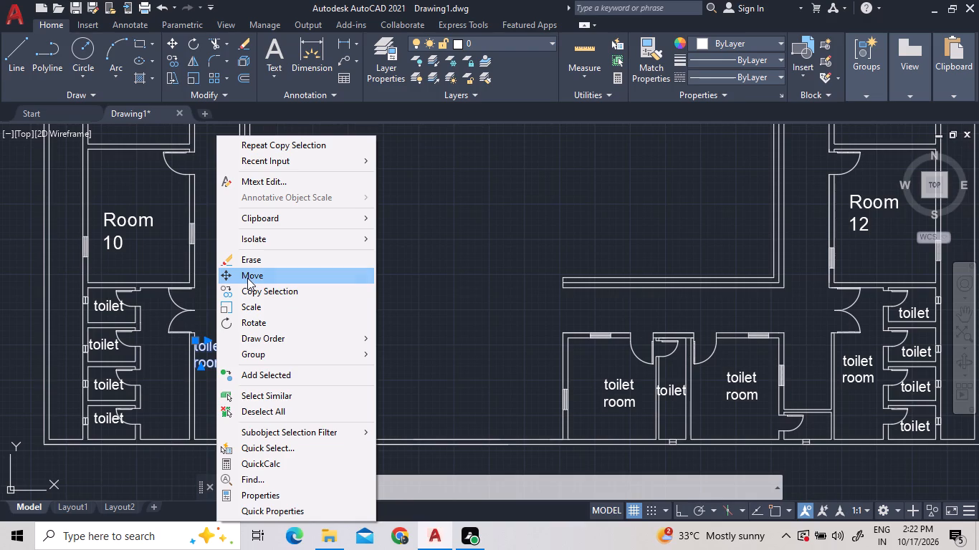
{"action": "left_click", "coordinate": [247, 278]}
{"action": "left_click", "coordinate": [223, 354]}
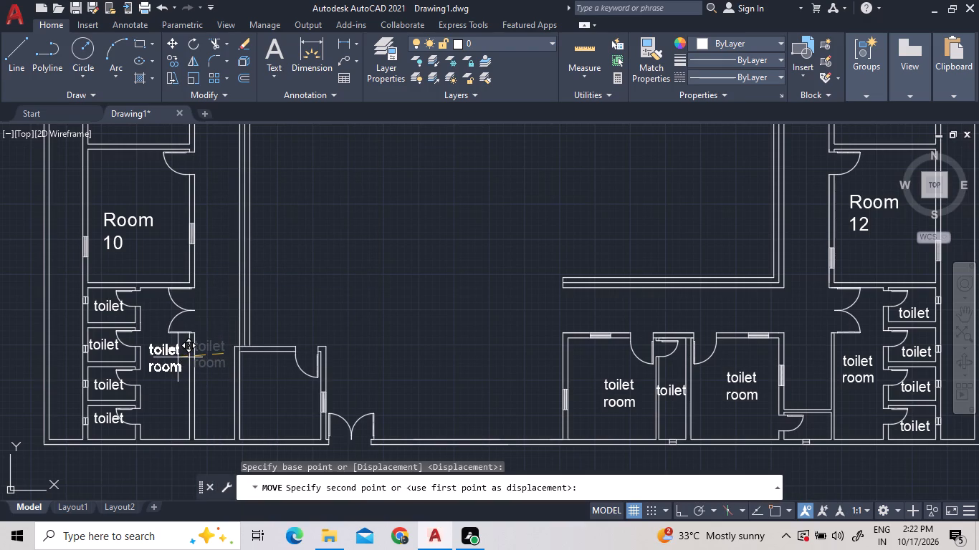
{"action": "left_click", "coordinate": [178, 357]}
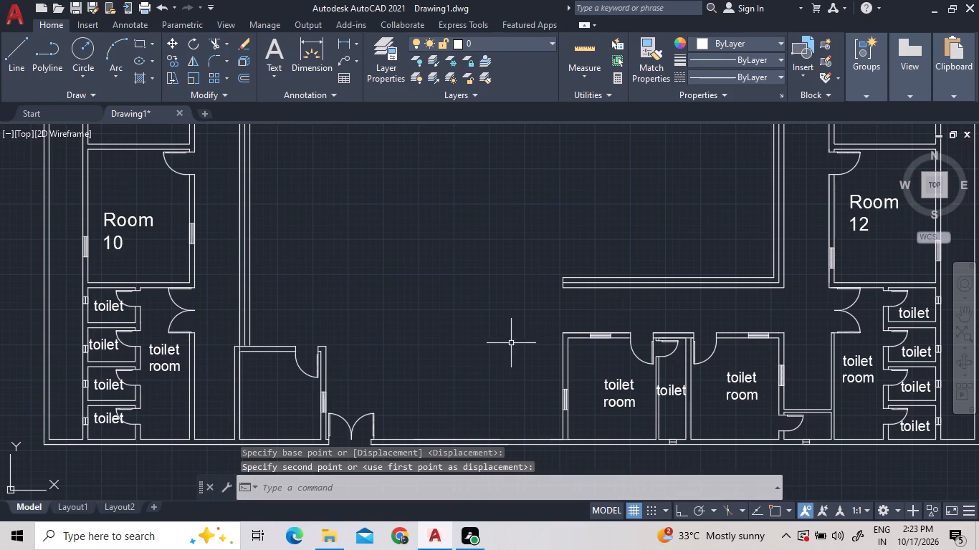
{"action": "key", "text": "Escape"}
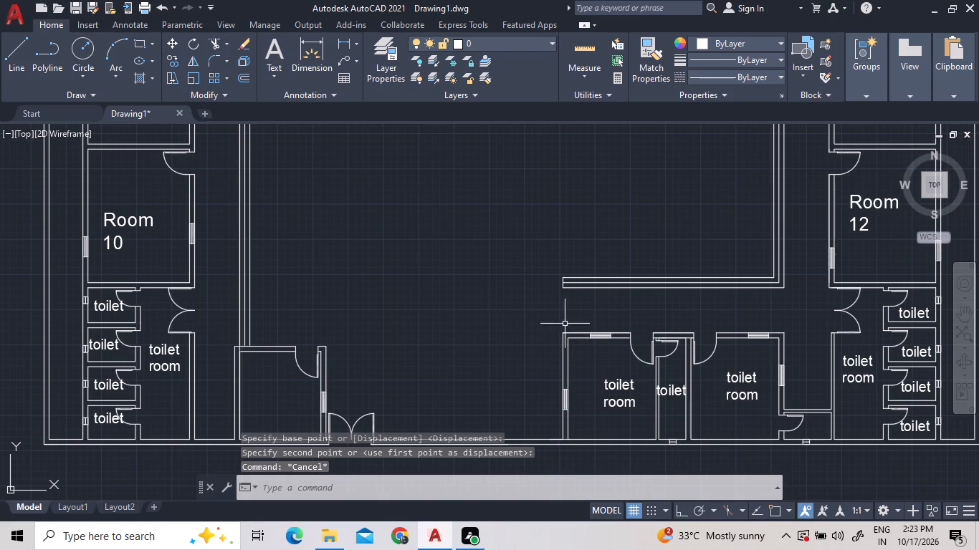
Change the label in the larger south room west of the narrow toilet to read "office room".
{"action": "triple_click", "coordinate": [618, 388]}
{"action": "left_click", "coordinate": [618, 388]}
{"action": "double_click", "coordinate": [618, 388]}
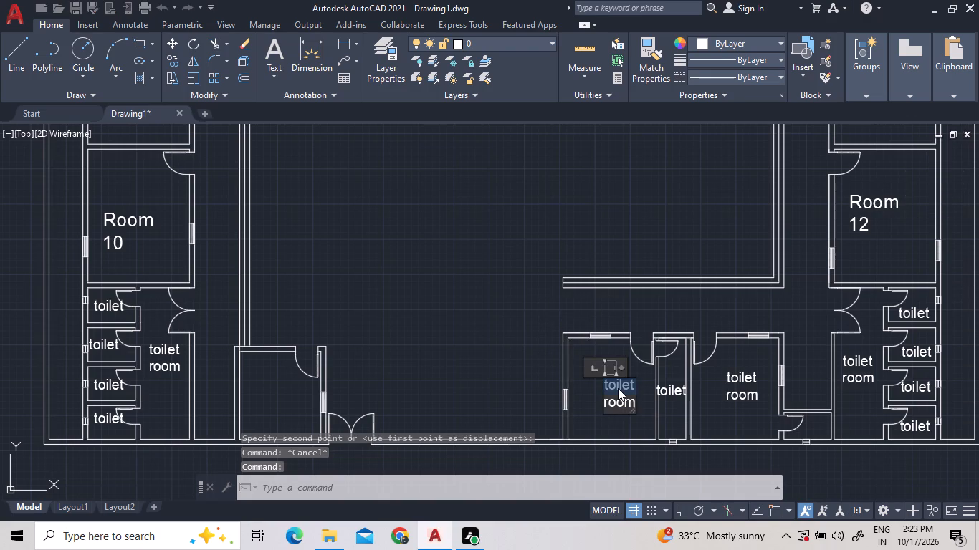
{"action": "key", "text": "o"}
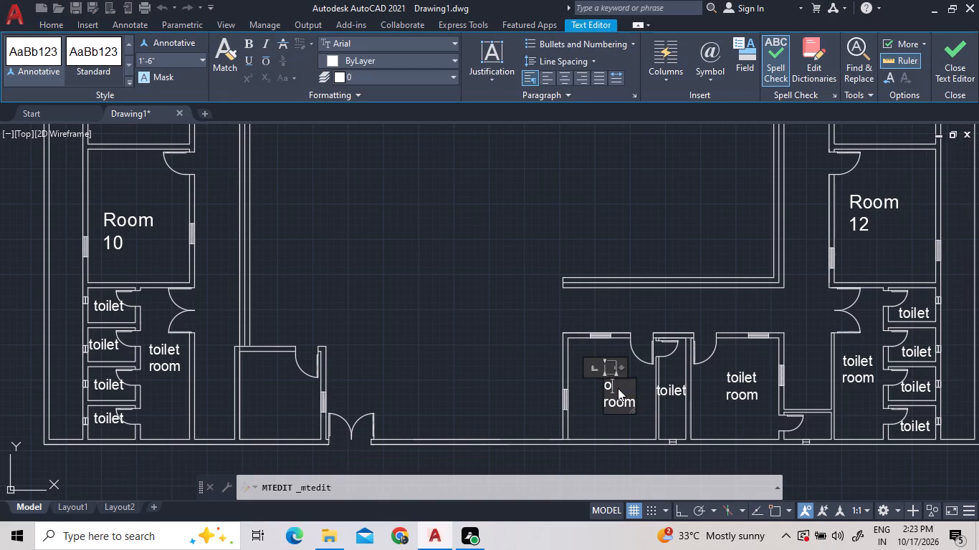
{"action": "type", "text": "ffice"}
{"action": "triple_click", "coordinate": [729, 372]}
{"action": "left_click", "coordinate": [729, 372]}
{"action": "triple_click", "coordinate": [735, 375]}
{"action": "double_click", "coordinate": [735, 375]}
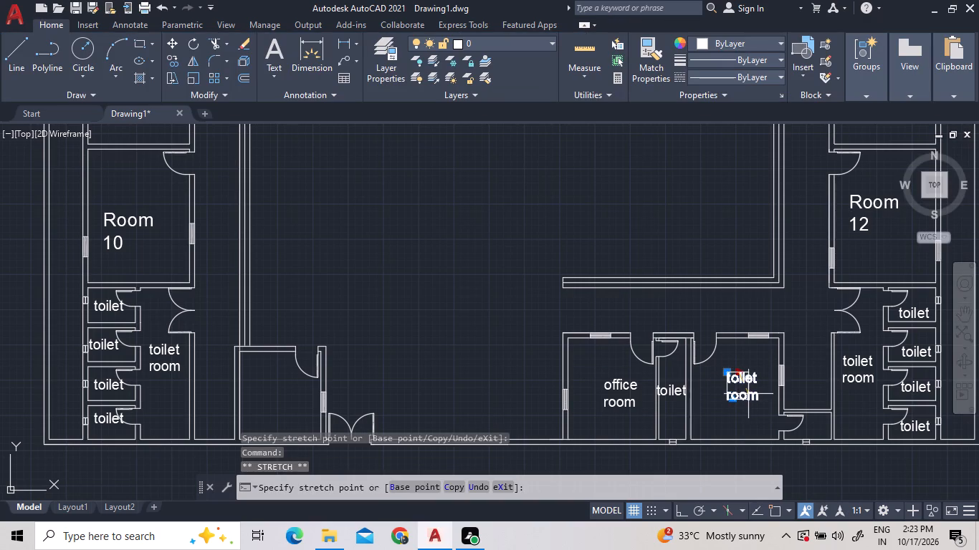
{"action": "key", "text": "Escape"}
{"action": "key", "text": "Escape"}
Change the label in the larger south room east of the narrow toilet to read "staff room".
{"action": "scroll", "coordinate": [755, 382], "scroll_direction": "up", "scroll_amount": 3}
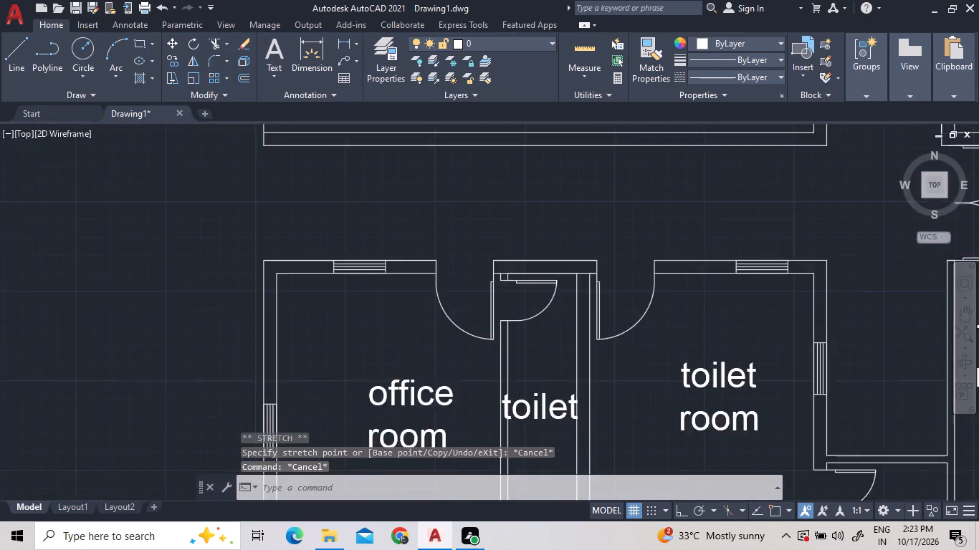
{"action": "left_click", "coordinate": [707, 379]}
{"action": "triple_click", "coordinate": [688, 375]}
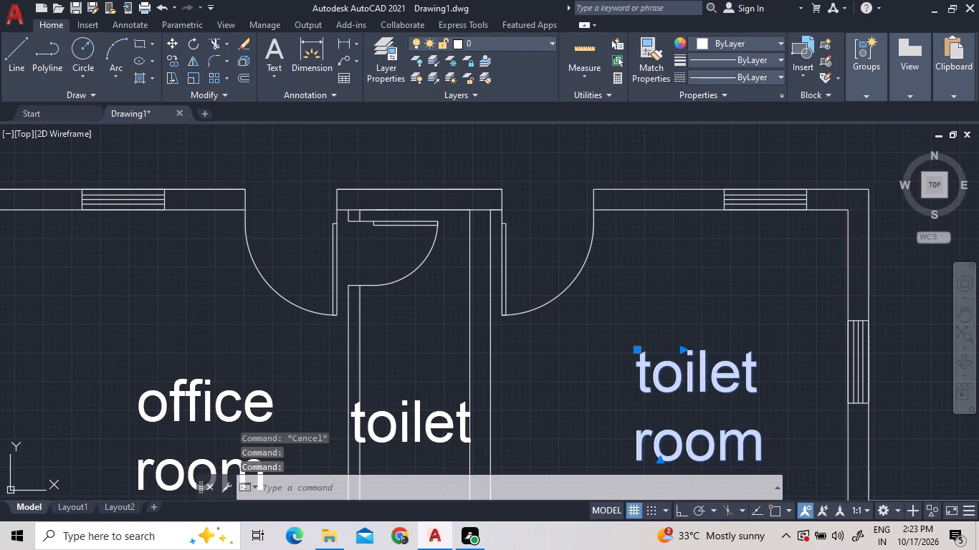
{"action": "double_click", "coordinate": [688, 375]}
{"action": "double_click", "coordinate": [688, 375]}
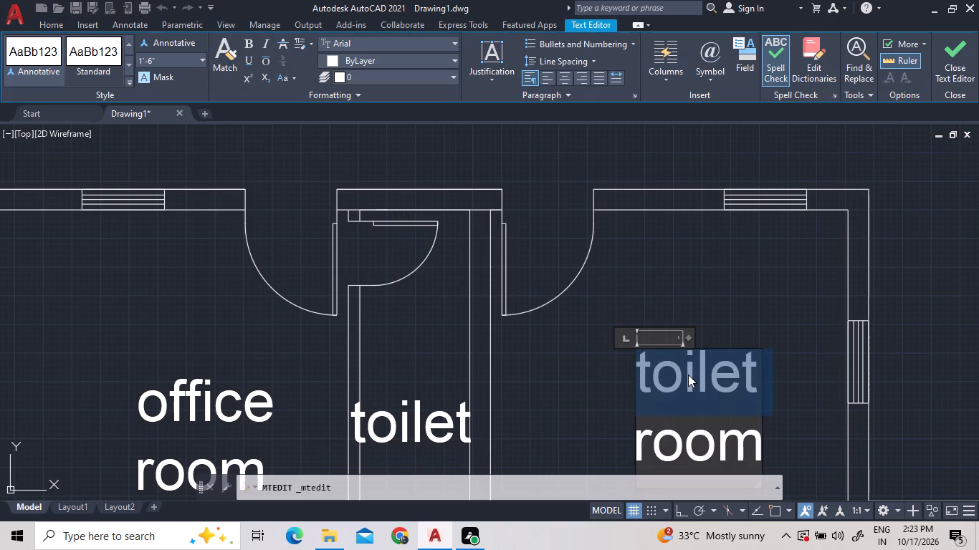
{"action": "type", "text": "staff"}
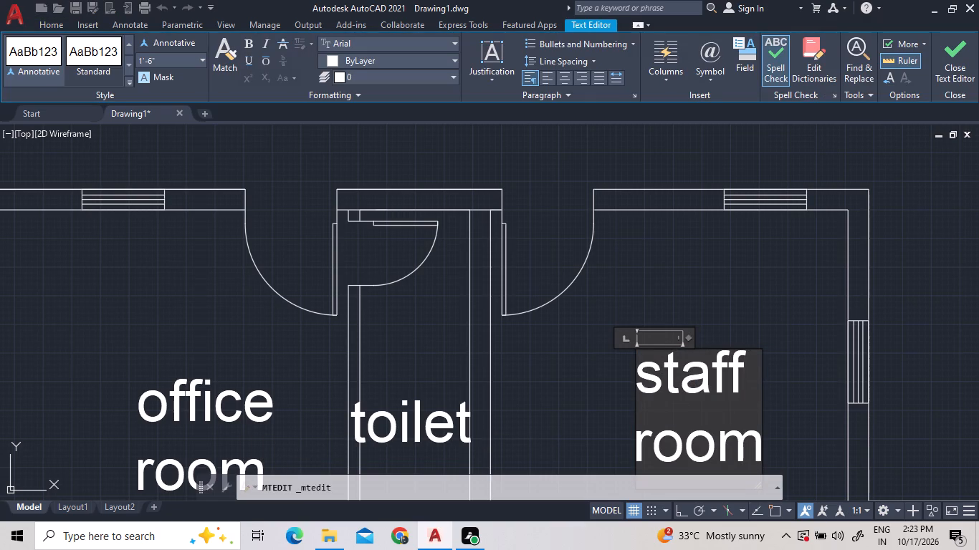
{"action": "left_click", "coordinate": [732, 299]}
Copy the "office room" label into the unlabelled room just west of the double-door entrance, ending the copying.
{"action": "scroll", "coordinate": [709, 272], "scroll_direction": "down", "scroll_amount": 4}
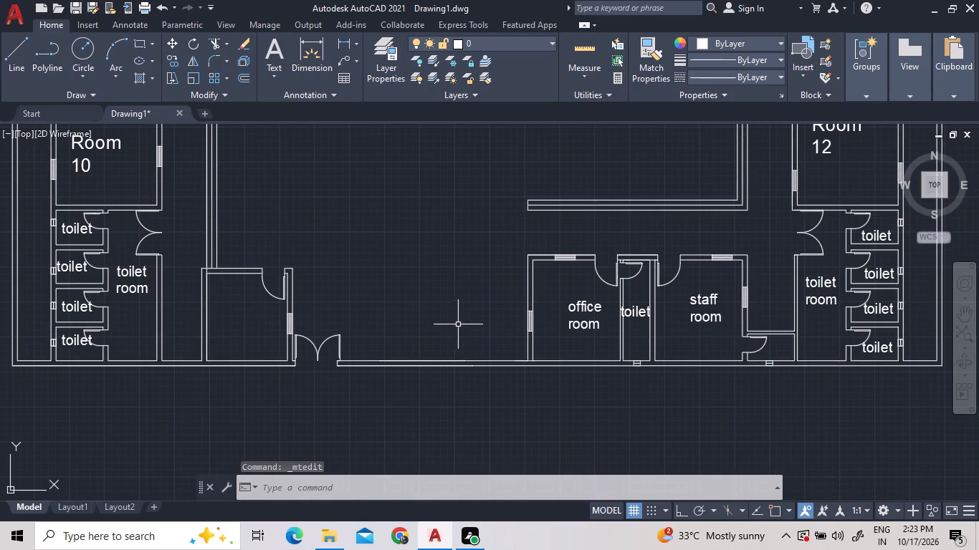
{"action": "left_click", "coordinate": [581, 314]}
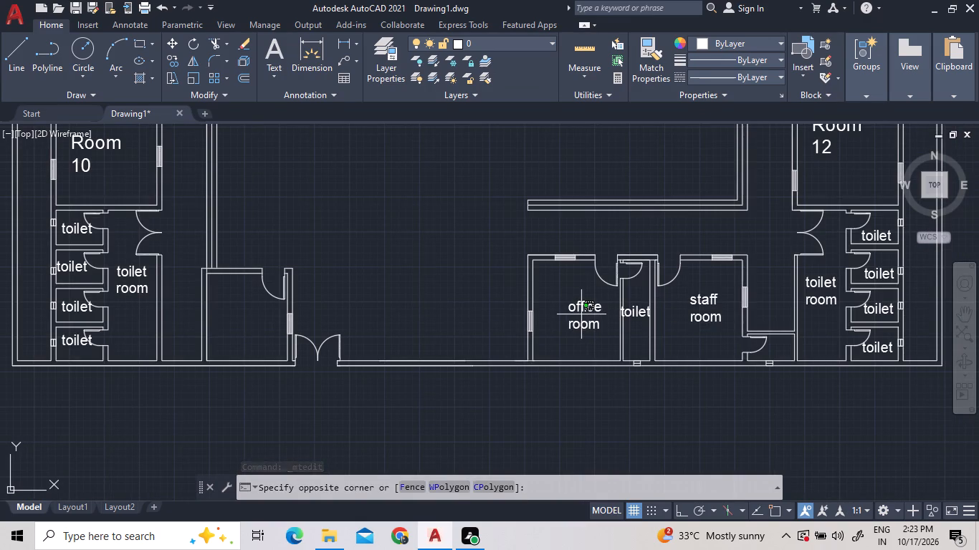
{"action": "left_click", "coordinate": [572, 308]}
{"action": "right_click", "coordinate": [572, 308]}
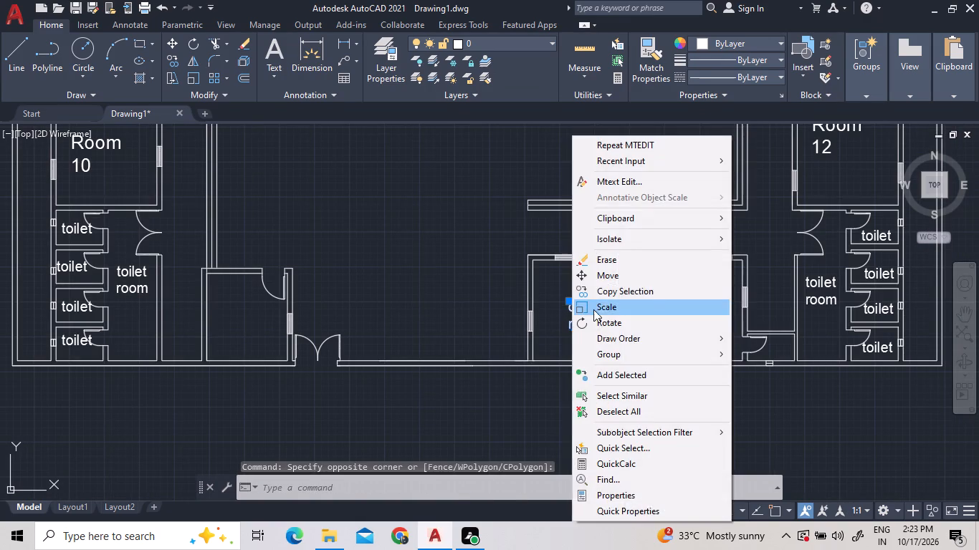
{"action": "triple_click", "coordinate": [601, 296]}
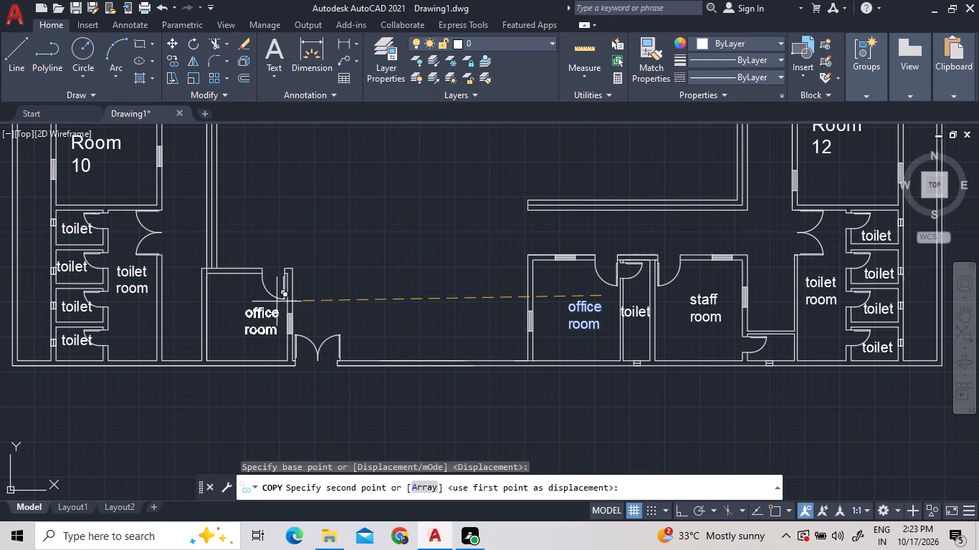
{"action": "left_click", "coordinate": [259, 291]}
{"action": "key", "text": "Escape"}
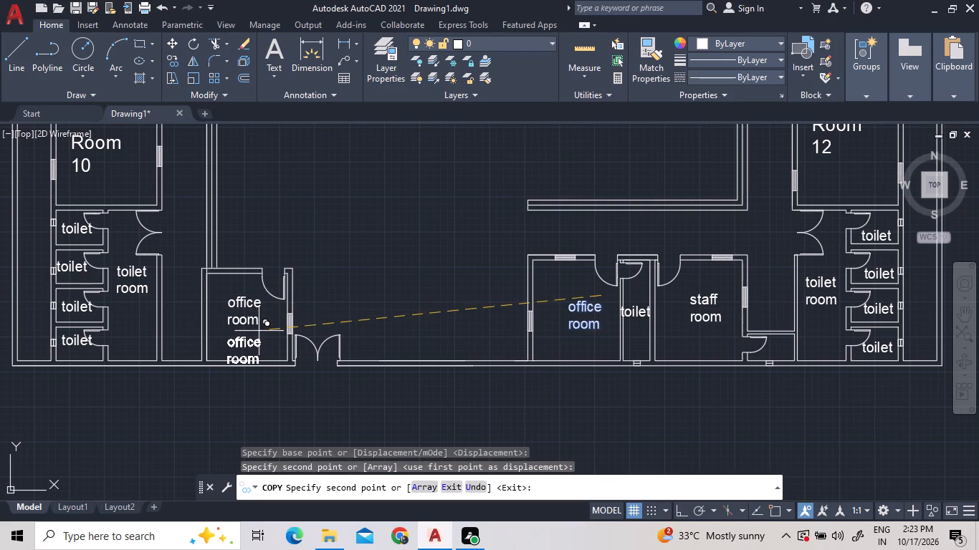
Change the copied label in the room west of the double-door entrance to read "security room".
{"action": "scroll", "coordinate": [225, 299], "scroll_direction": "up", "scroll_amount": 2}
{"action": "triple_click", "coordinate": [244, 312]}
{"action": "triple_click", "coordinate": [244, 312]}
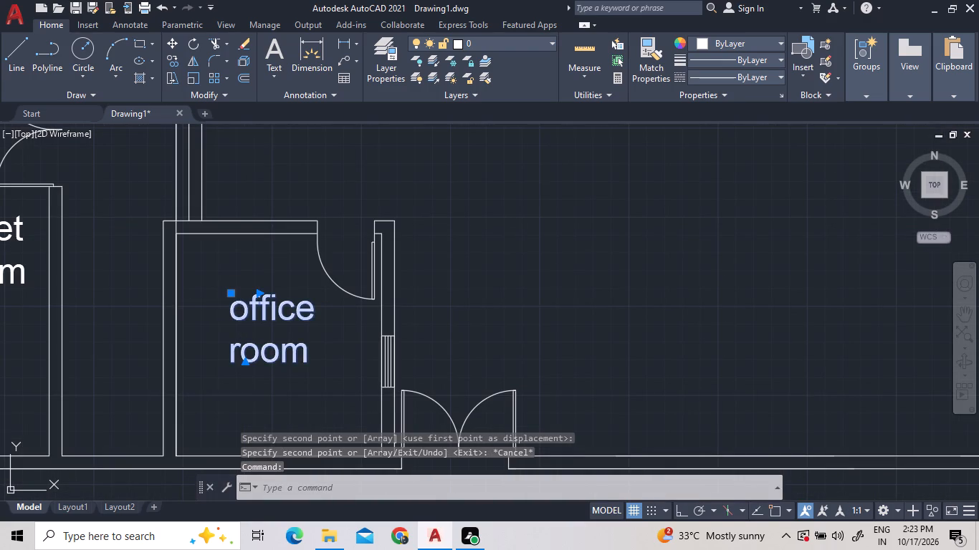
{"action": "type", "text": "sec"}
{"action": "type", "text": "urit"}
{"action": "key", "text": "y"}
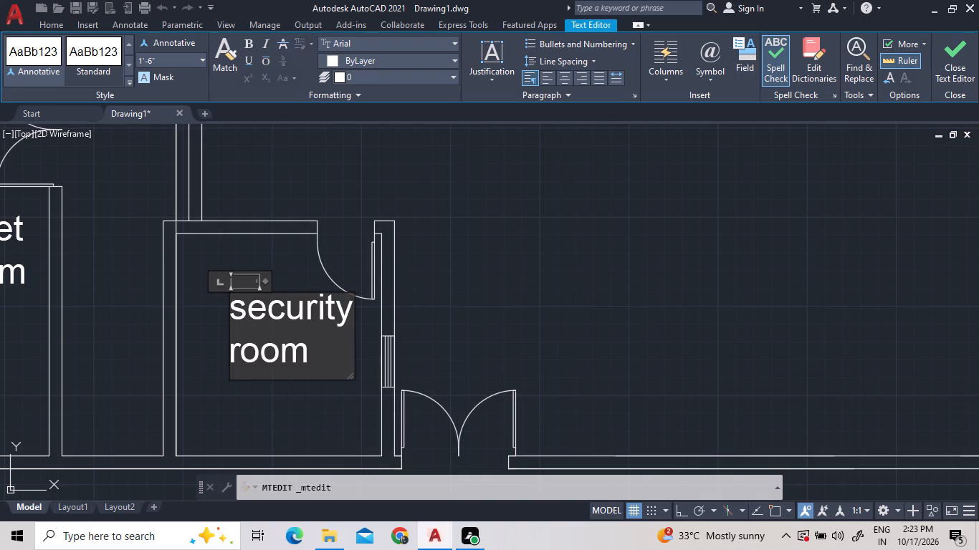
{"action": "left_click", "coordinate": [446, 337]}
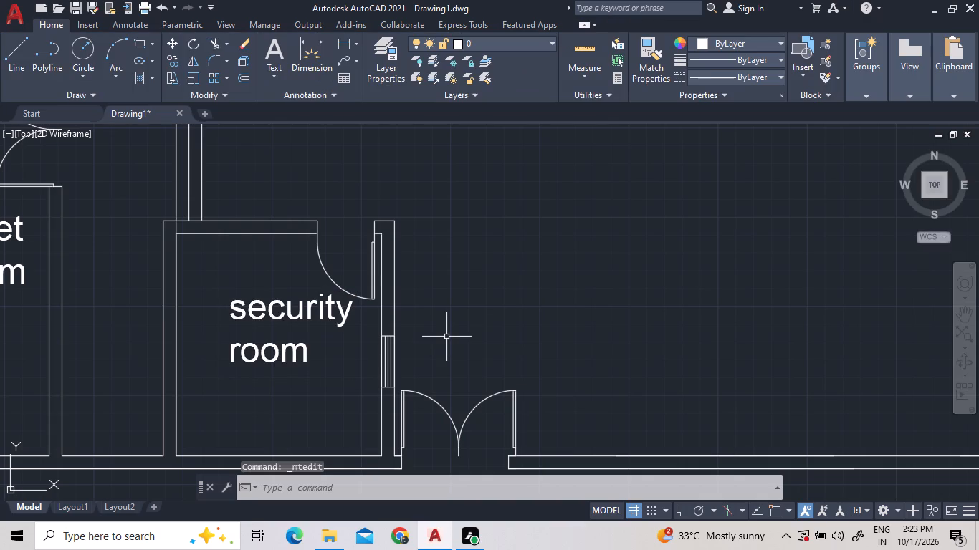
Copy the toilet label between the office and staff rooms to just outside the double-door entrance, ending the copying.
{"action": "scroll", "coordinate": [446, 337], "scroll_direction": "down", "scroll_amount": 4}
{"action": "scroll", "coordinate": [452, 358], "scroll_direction": "up", "scroll_amount": 2}
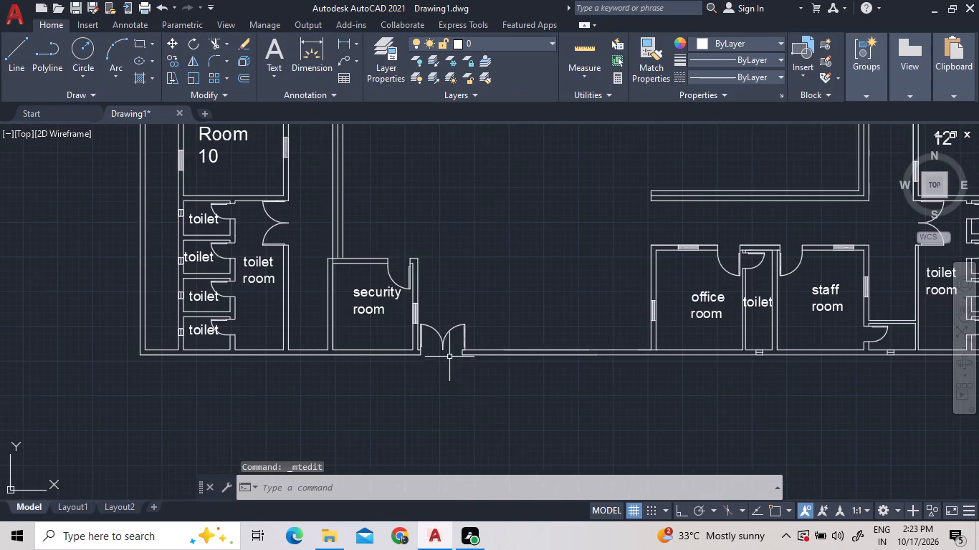
{"action": "left_click", "coordinate": [755, 299]}
{"action": "right_click", "coordinate": [590, 277]}
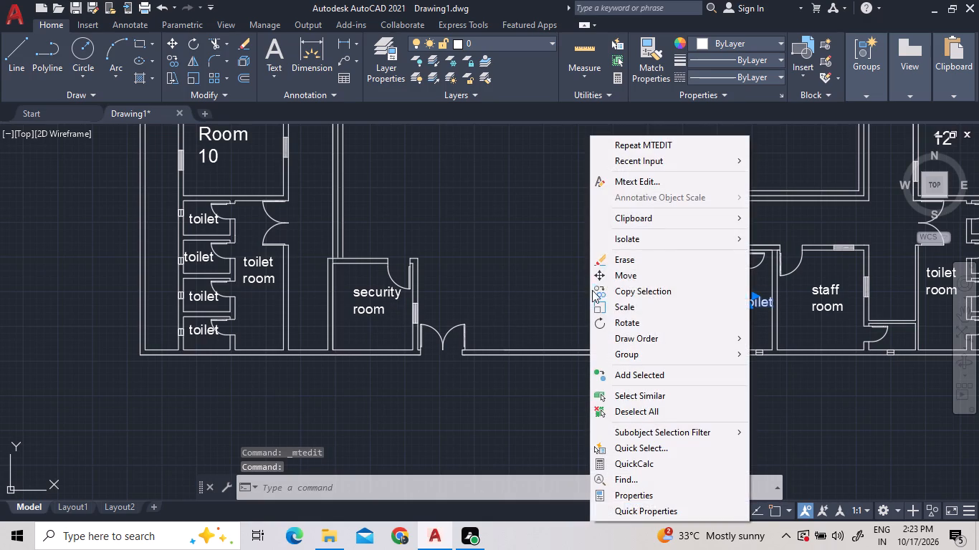
{"action": "left_click", "coordinate": [603, 296]}
{"action": "double_click", "coordinate": [756, 312]}
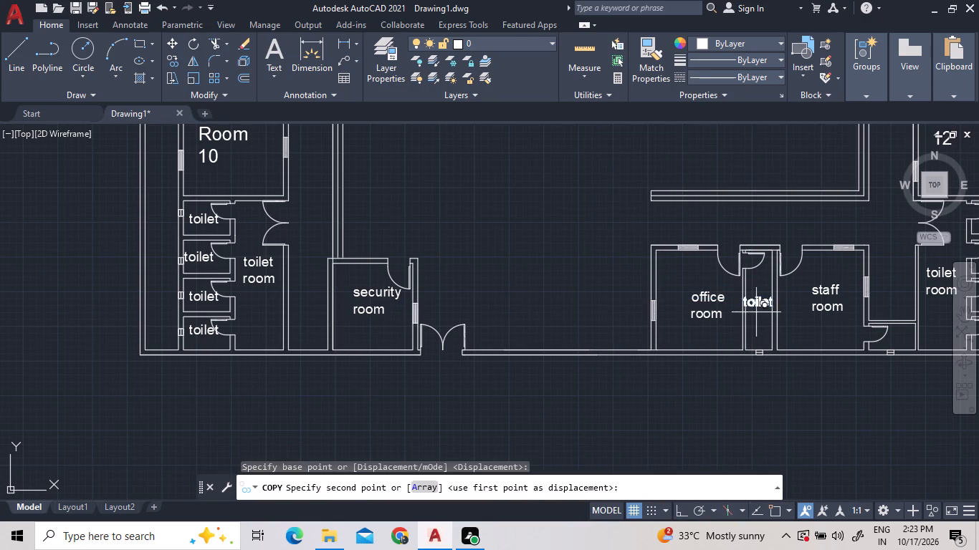
{"action": "scroll", "coordinate": [453, 387], "scroll_direction": "up", "scroll_amount": 2}
{"action": "left_click", "coordinate": [416, 352]}
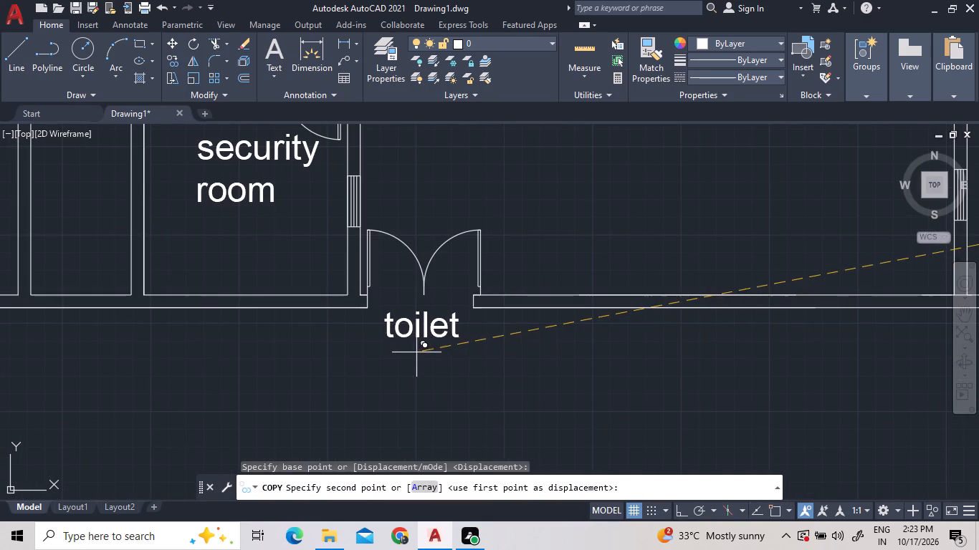
{"action": "key", "text": "Escape"}
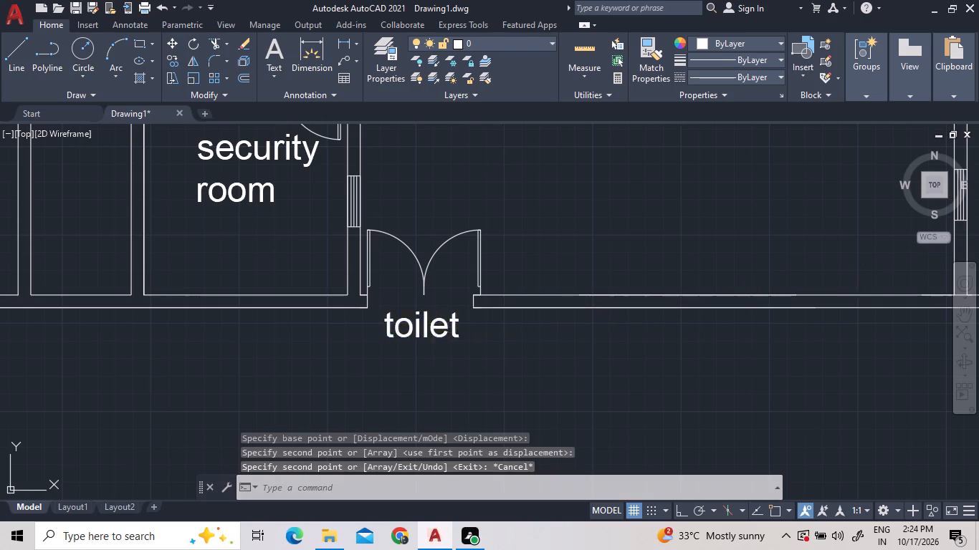
Change the copied toilet label just outside the double-door entrance to read "M-Gate".
{"action": "triple_click", "coordinate": [432, 329]}
{"action": "triple_click", "coordinate": [432, 329]}
{"action": "left_click", "coordinate": [432, 329]}
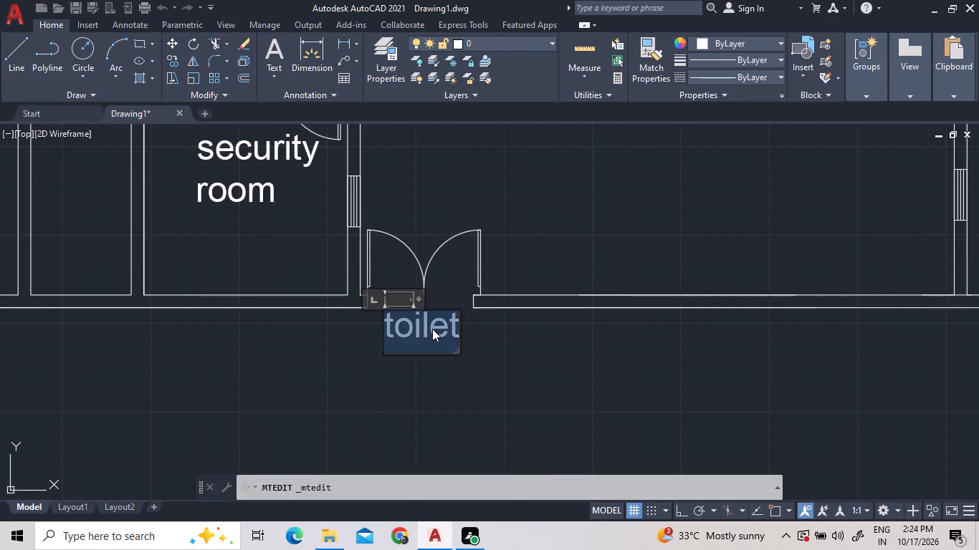
{"action": "key", "text": "g"}
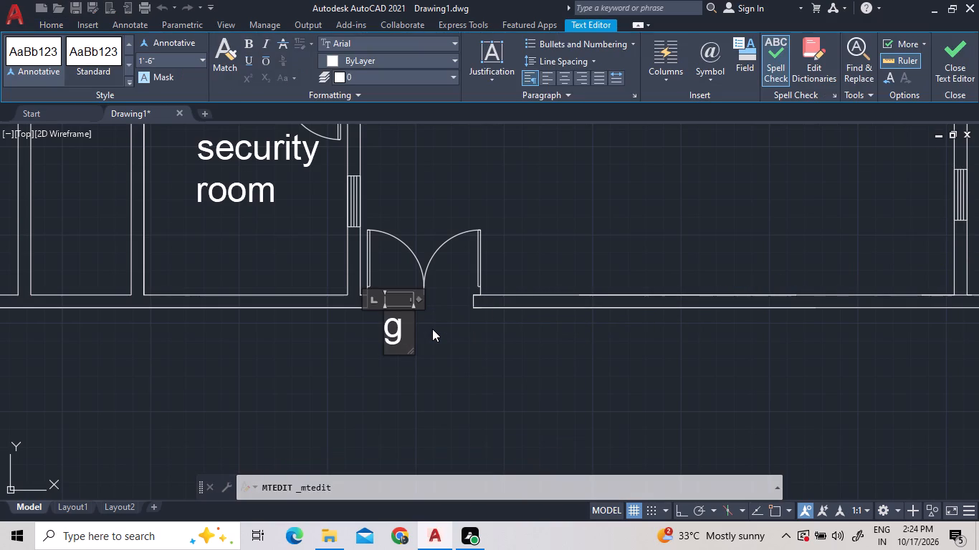
{"action": "key", "text": "BackSpace"}
{"action": "key", "text": "g"}
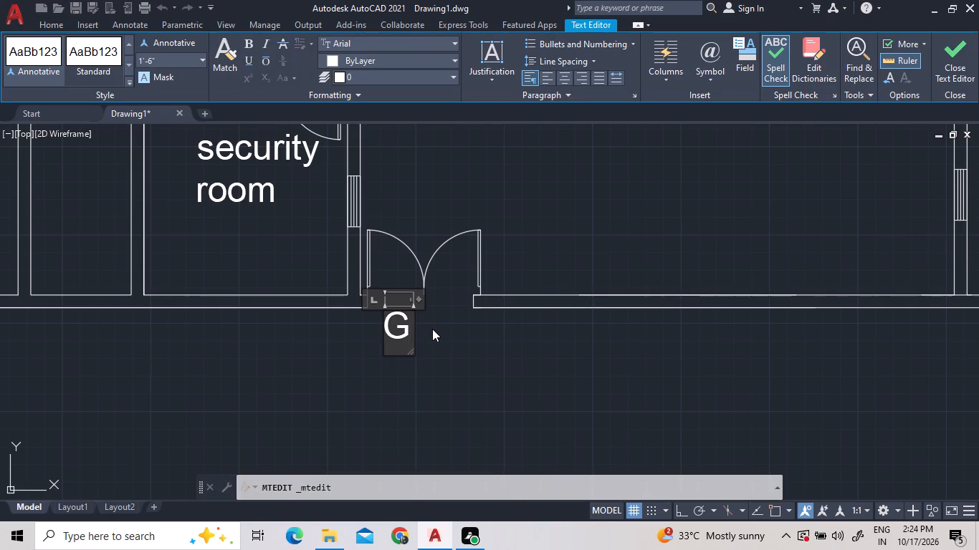
{"action": "key", "text": "a"}
{"action": "type", "text": "te"}
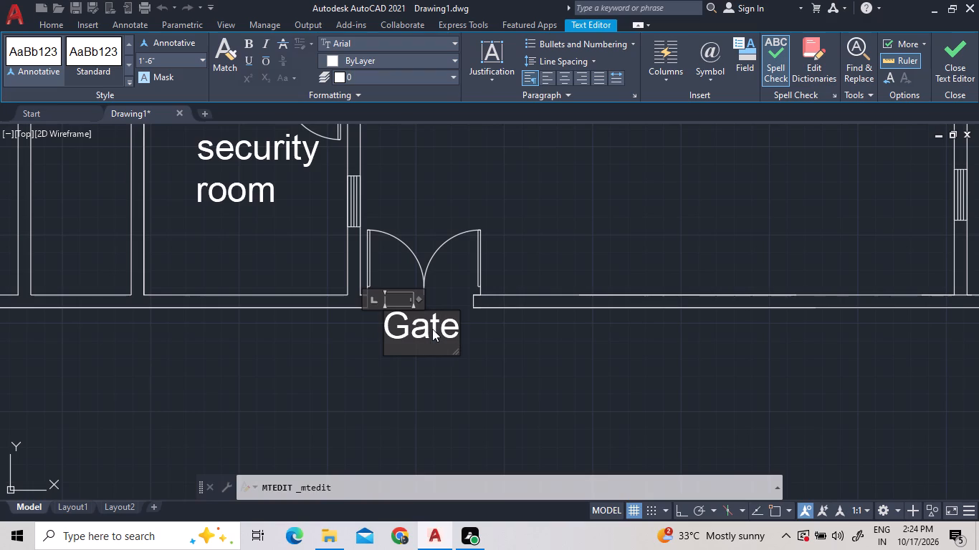
{"action": "left_click", "coordinate": [390, 338]}
{"action": "key", "text": "m"}
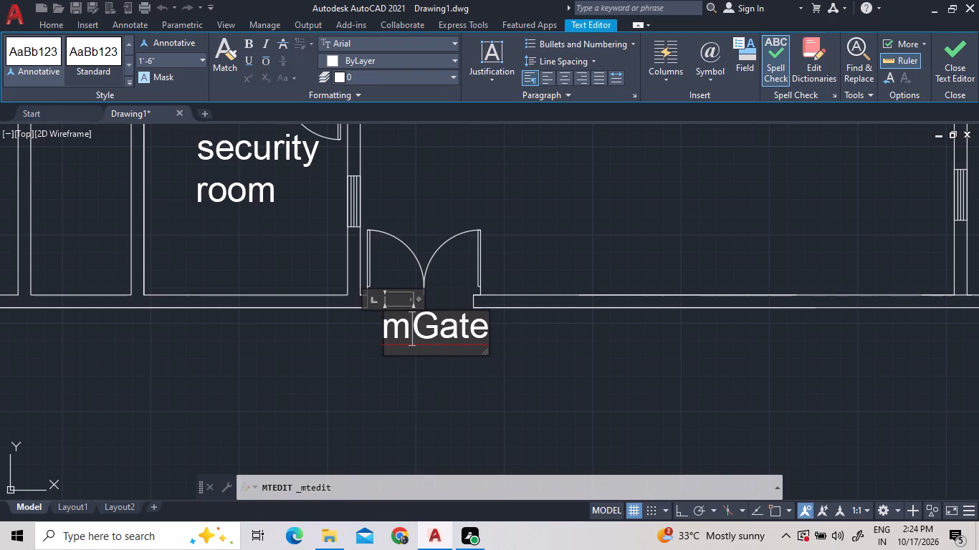
{"action": "key", "text": "BackSpace"}
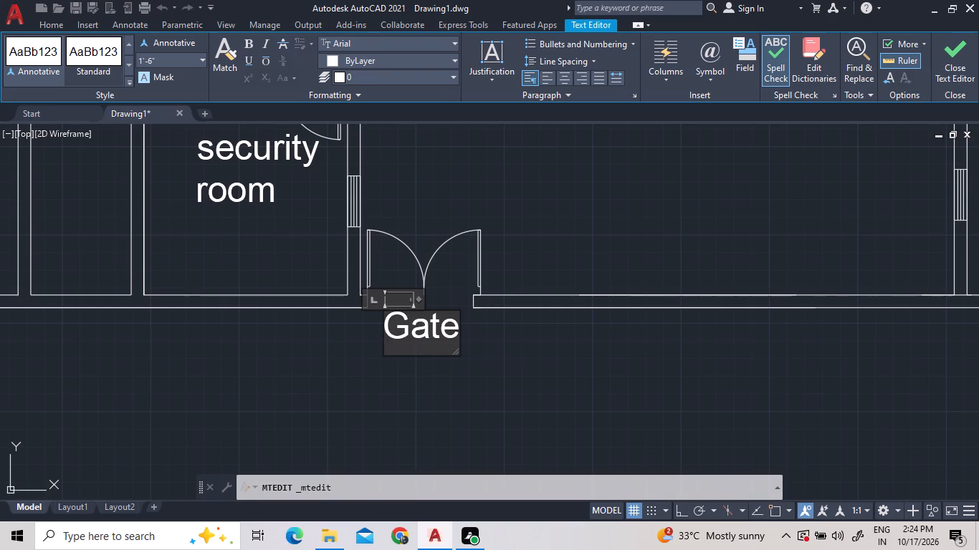
{"action": "key", "text": "m"}
{"action": "key", "text": "space"}
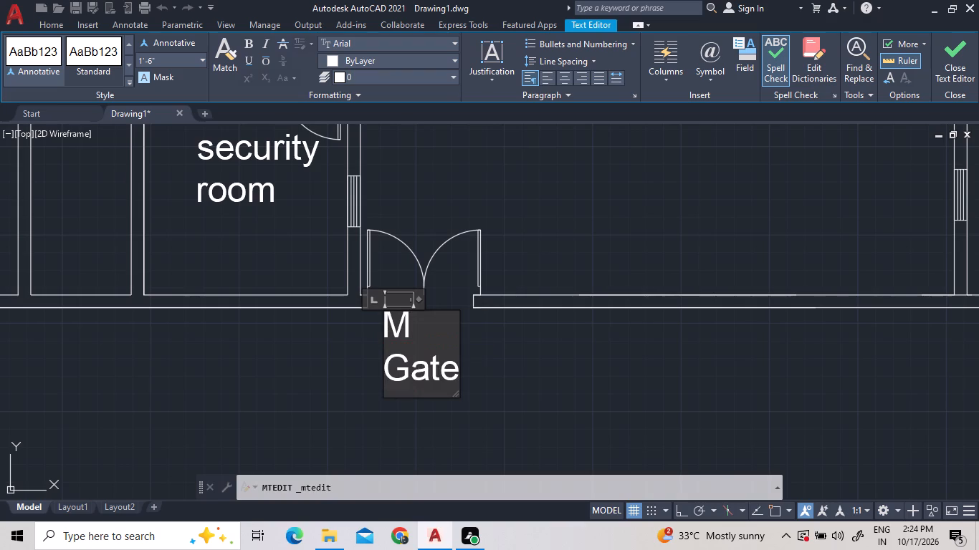
{"action": "key", "text": "minus"}
{"action": "key", "text": "BackSpace"}
{"action": "key", "text": "BackSpace"}
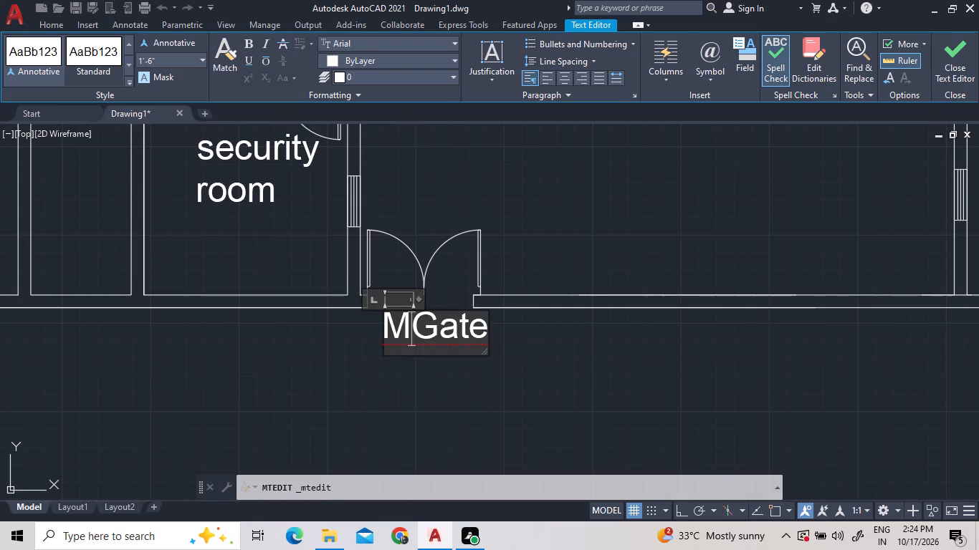
{"action": "key", "text": "minus"}
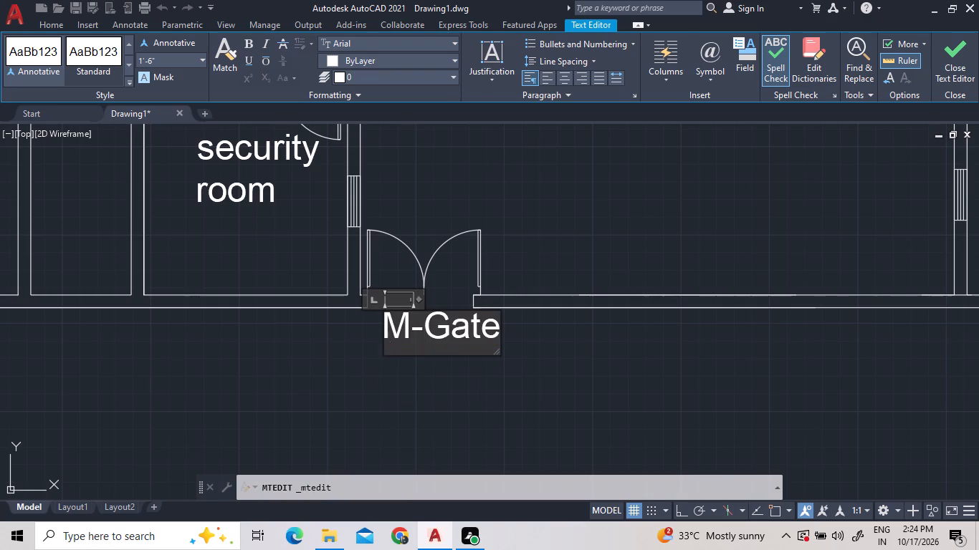
{"action": "scroll", "coordinate": [583, 549], "scroll_direction": "down", "scroll_amount": 1}
{"action": "left_click", "coordinate": [586, 419]}
Add a multiline text "D" with a 2' text height in the open courtyard just north of the security room.
{"action": "scroll", "coordinate": [564, 399], "scroll_direction": "down", "scroll_amount": 4}
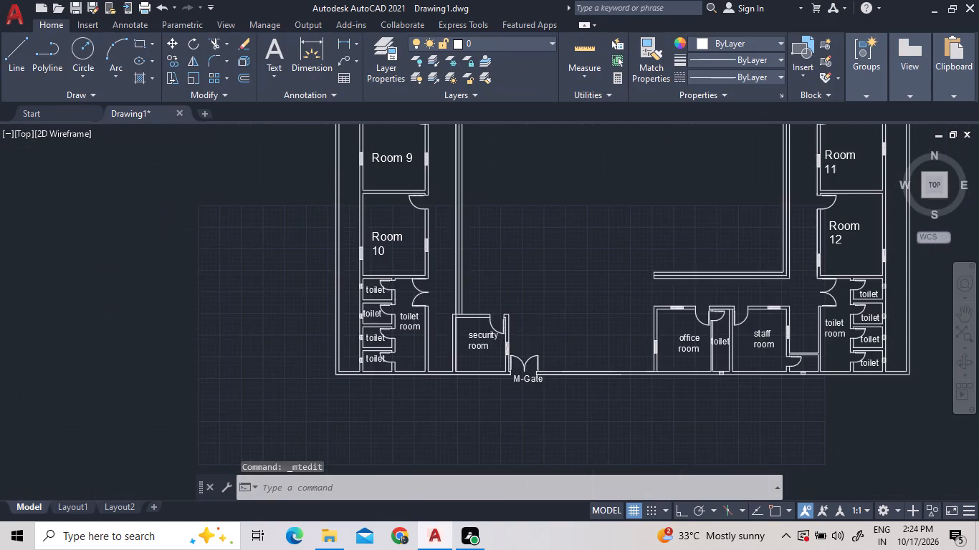
{"action": "scroll", "coordinate": [555, 396], "scroll_direction": "down", "scroll_amount": 1}
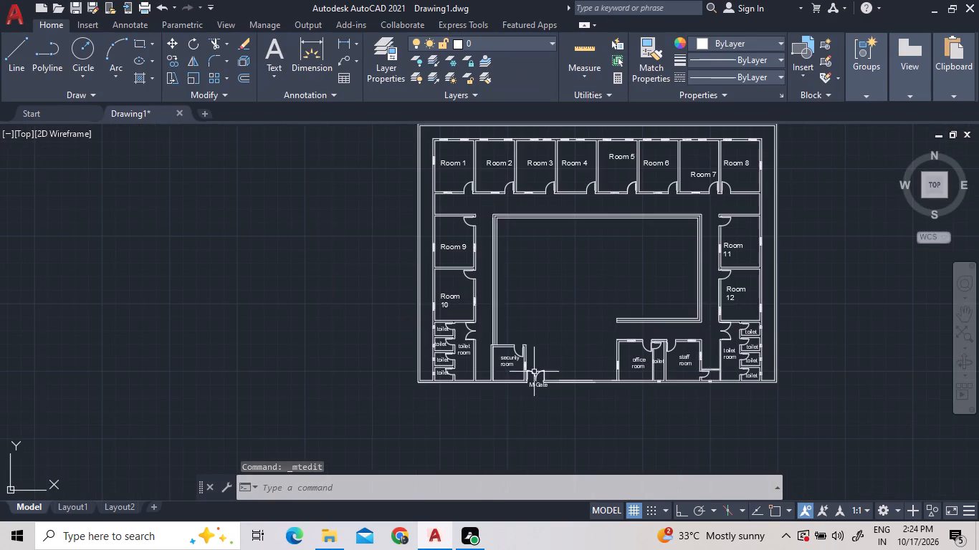
{"action": "scroll", "coordinate": [487, 339], "scroll_direction": "up", "scroll_amount": 4}
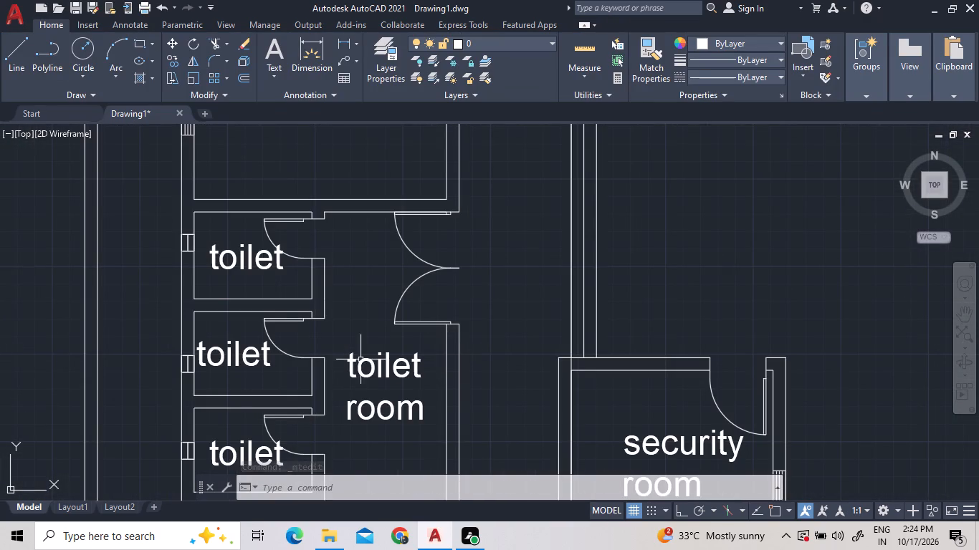
{"action": "triple_click", "coordinate": [269, 56]}
{"action": "left_click", "coordinate": [691, 205]}
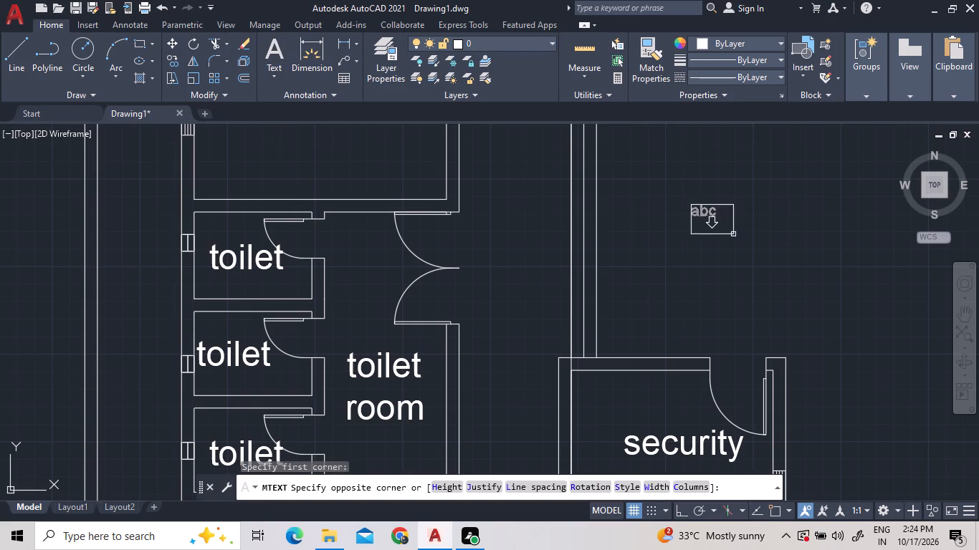
{"action": "left_click", "coordinate": [736, 236]}
{"action": "key", "text": "d"}
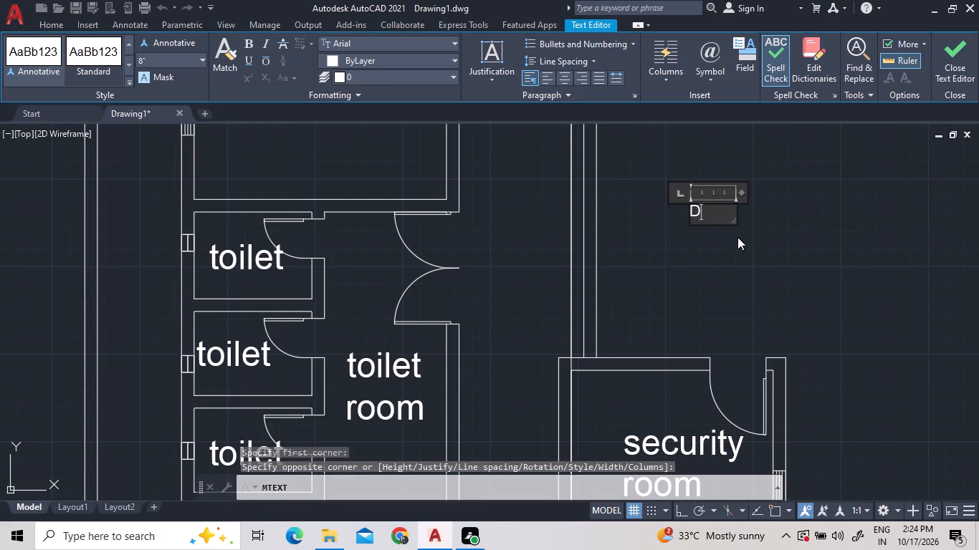
{"action": "double_click", "coordinate": [720, 215]}
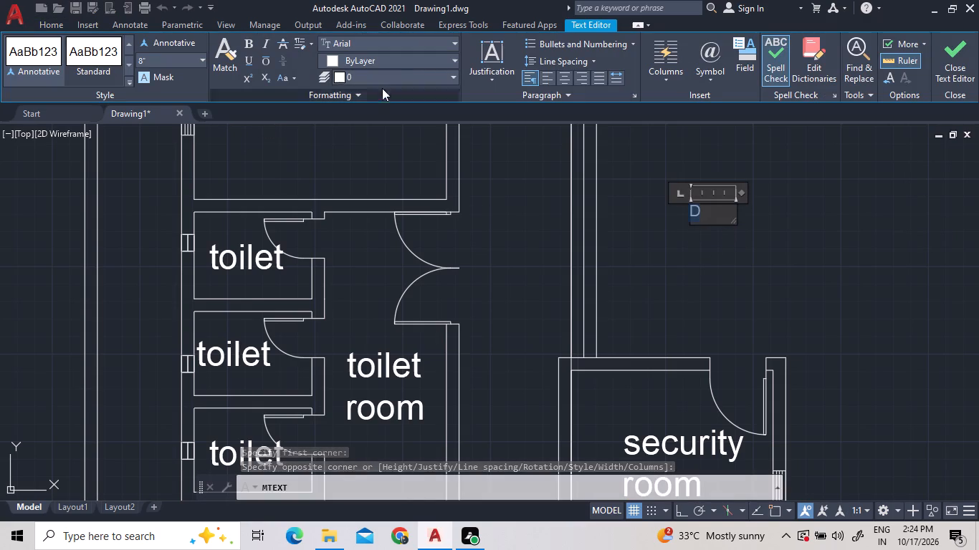
{"action": "left_click", "coordinate": [201, 58]}
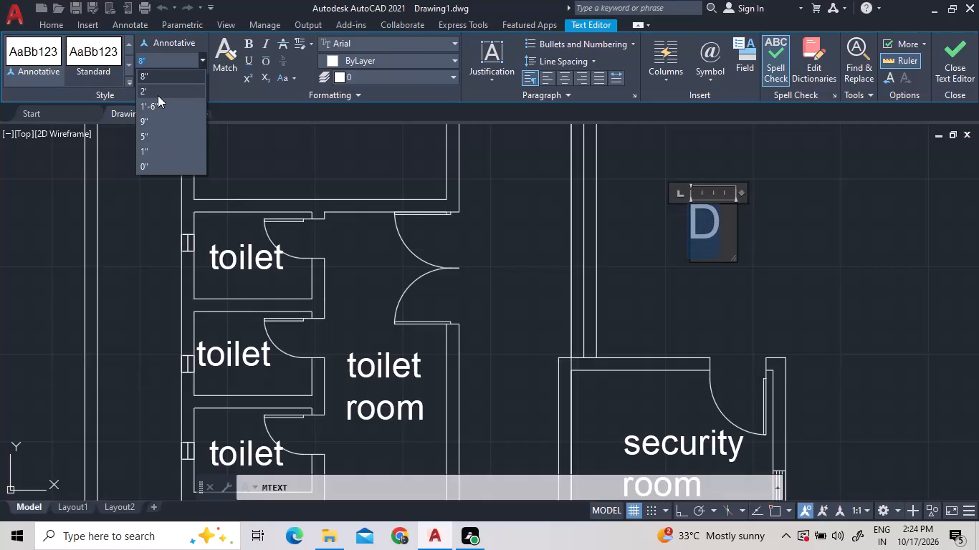
{"action": "left_click", "coordinate": [158, 95]}
{"action": "left_click", "coordinate": [791, 213]}
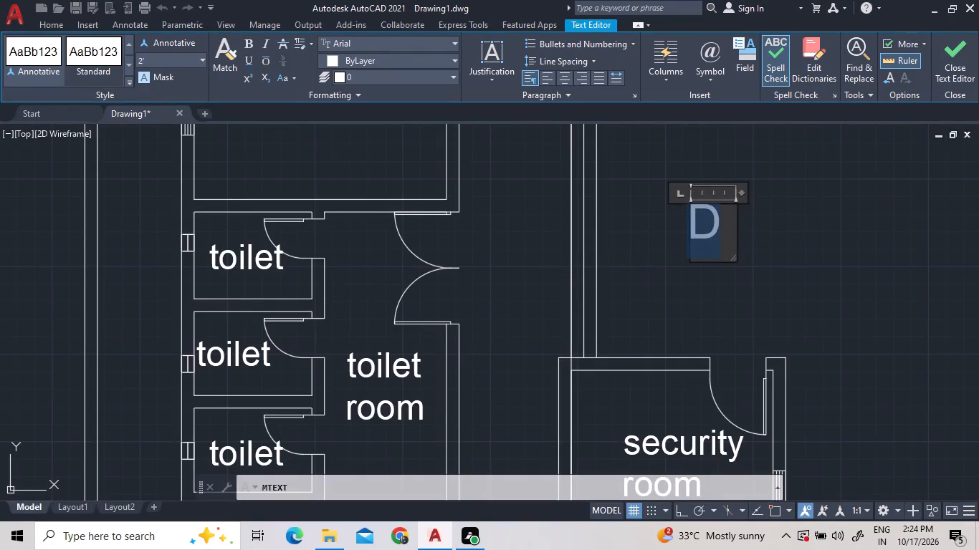
Copy the "D" text to two spots in the courtyard, one to its east and one to its north, ending the copying.
{"action": "scroll", "coordinate": [756, 221], "scroll_direction": "down", "scroll_amount": 3}
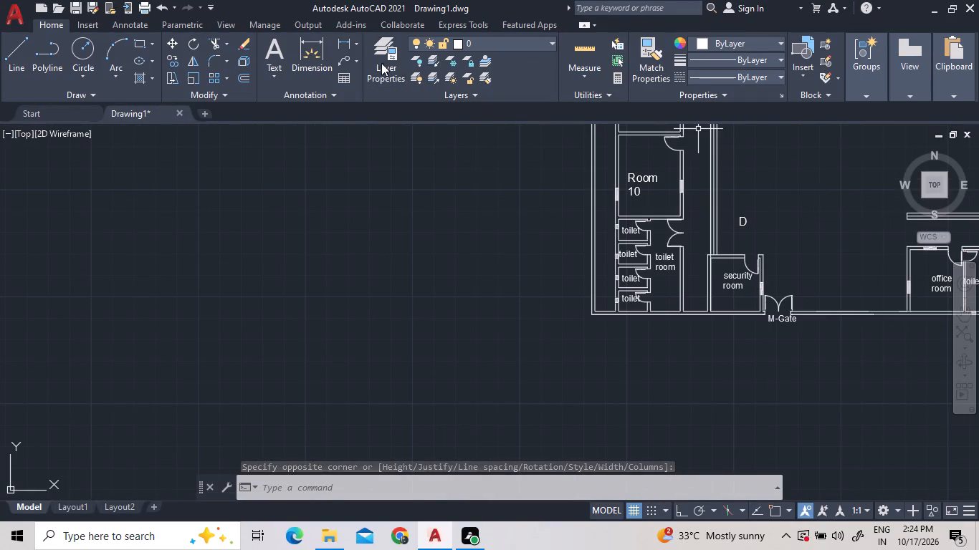
{"action": "left_click", "coordinate": [743, 224]}
{"action": "right_click", "coordinate": [741, 220]}
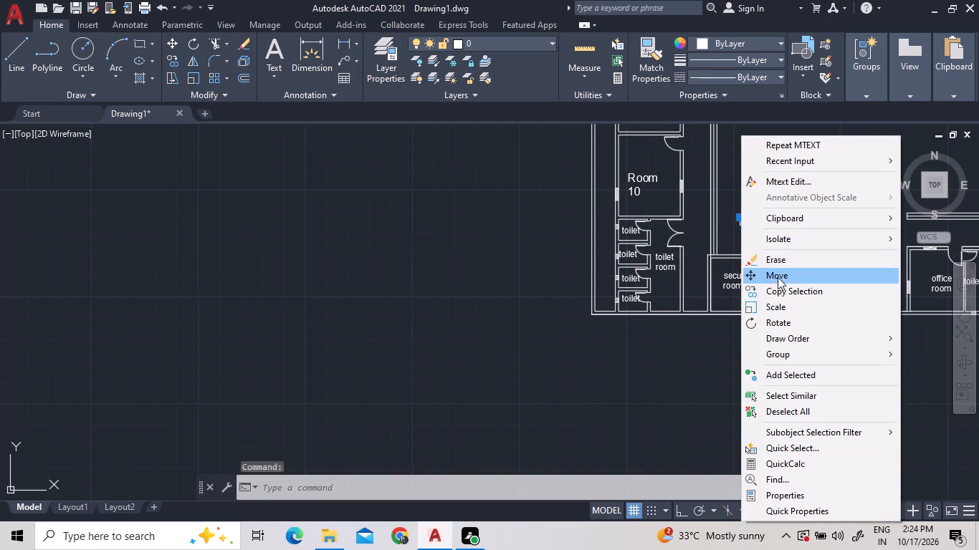
{"action": "left_click", "coordinate": [781, 291]}
{"action": "double_click", "coordinate": [780, 287]}
{"action": "left_click", "coordinate": [828, 278]}
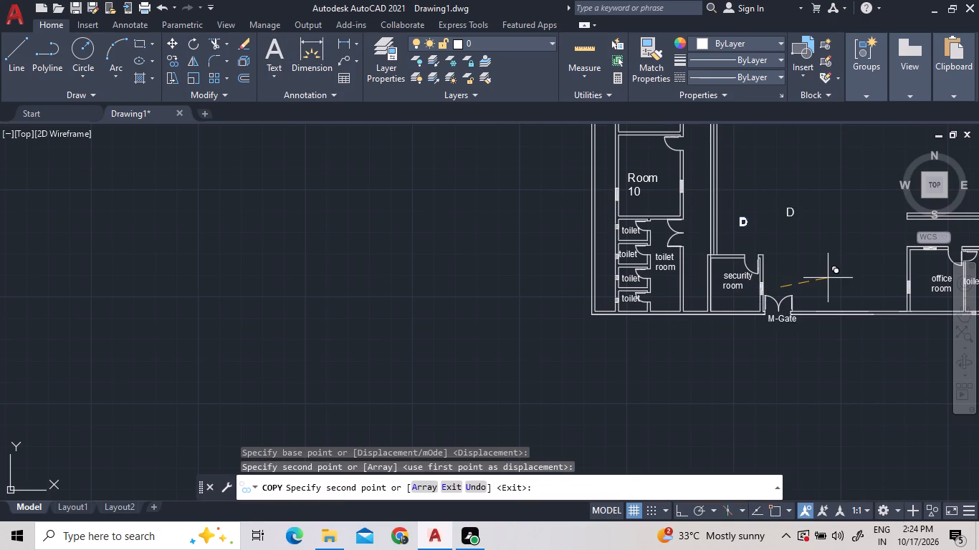
{"action": "left_click", "coordinate": [798, 226]}
{"action": "right_click", "coordinate": [816, 259]}
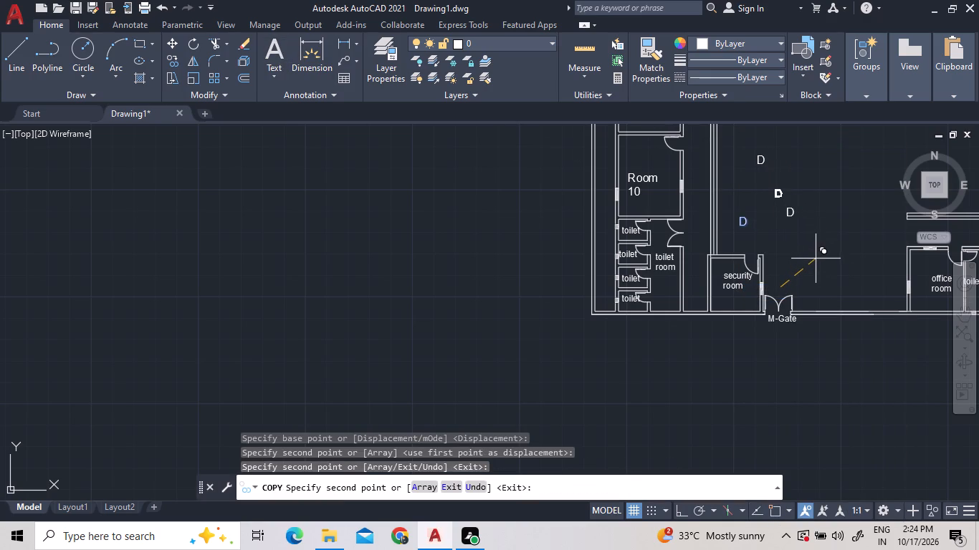
{"action": "left_click", "coordinate": [844, 268]}
Change the eastern copy of the "D" text in the courtyard to read "V".
{"action": "double_click", "coordinate": [797, 211]}
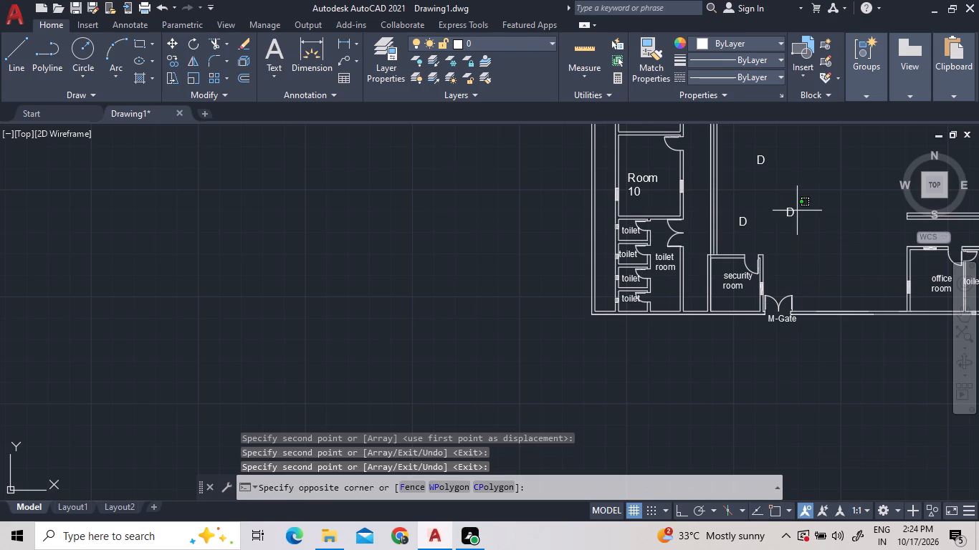
{"action": "triple_click", "coordinate": [790, 211]}
{"action": "triple_click", "coordinate": [790, 211]}
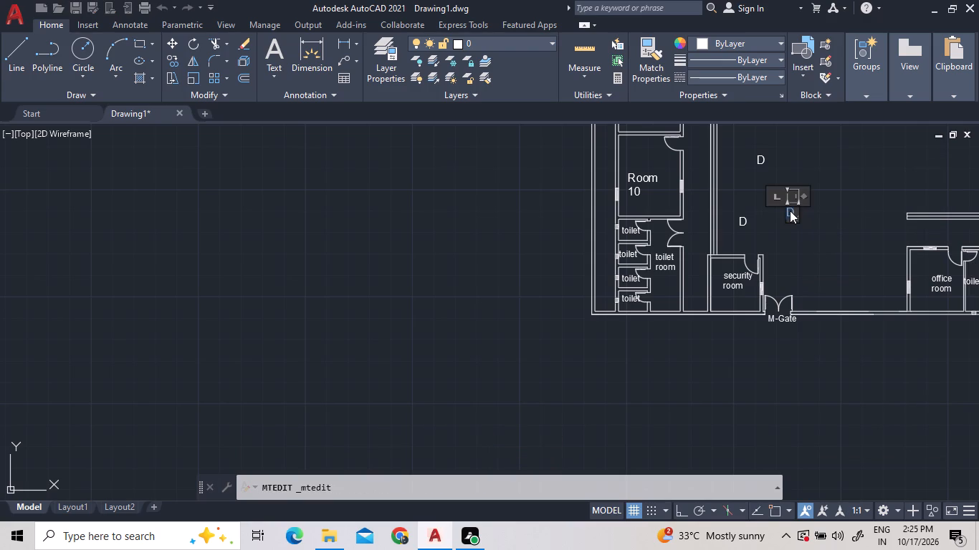
{"action": "key", "text": "v"}
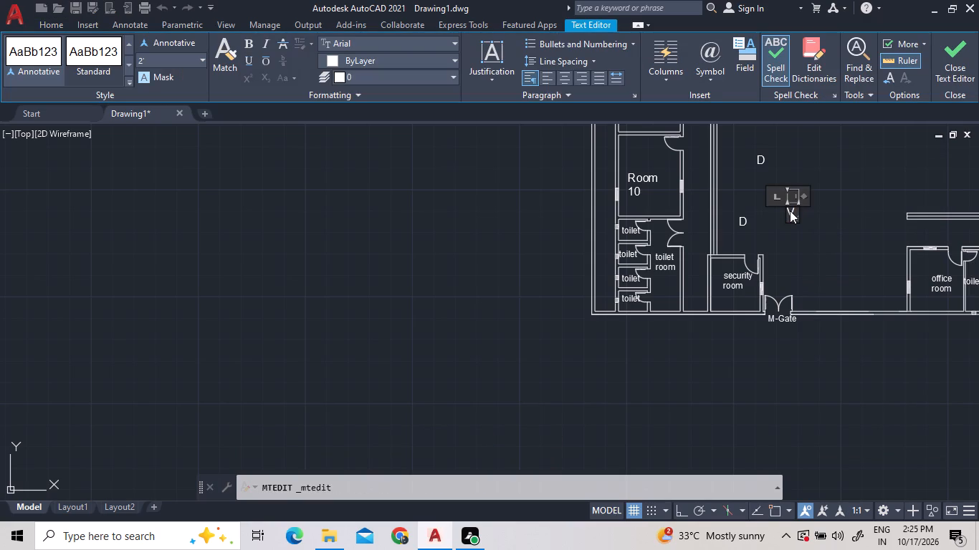
{"action": "triple_click", "coordinate": [760, 155]}
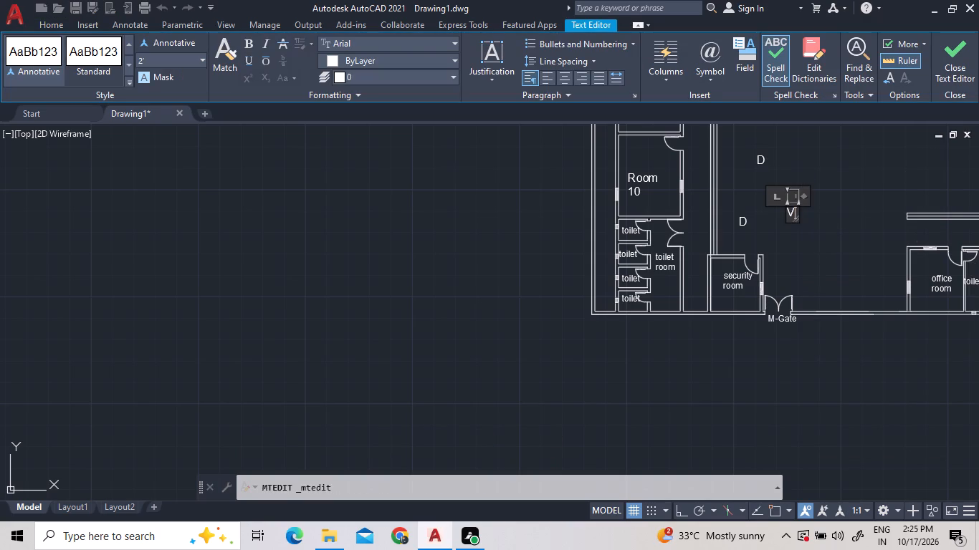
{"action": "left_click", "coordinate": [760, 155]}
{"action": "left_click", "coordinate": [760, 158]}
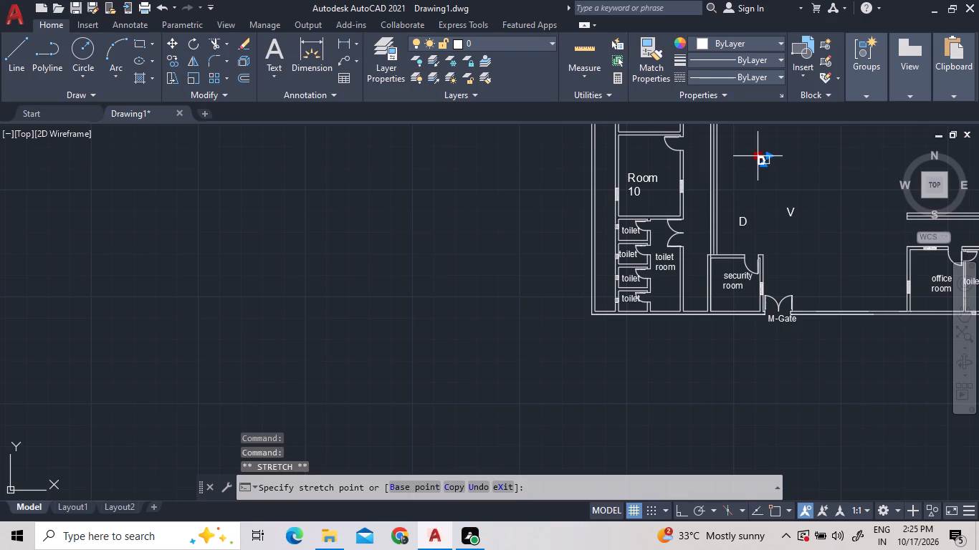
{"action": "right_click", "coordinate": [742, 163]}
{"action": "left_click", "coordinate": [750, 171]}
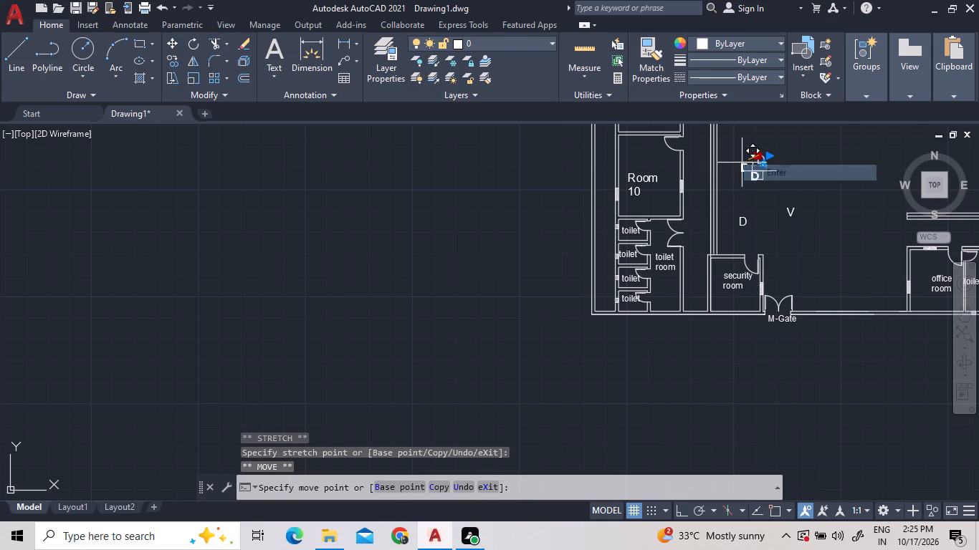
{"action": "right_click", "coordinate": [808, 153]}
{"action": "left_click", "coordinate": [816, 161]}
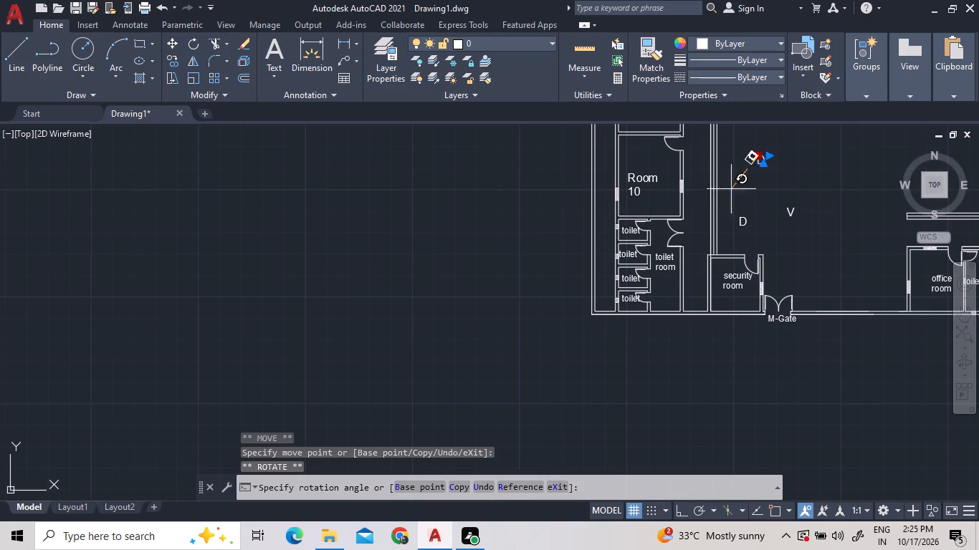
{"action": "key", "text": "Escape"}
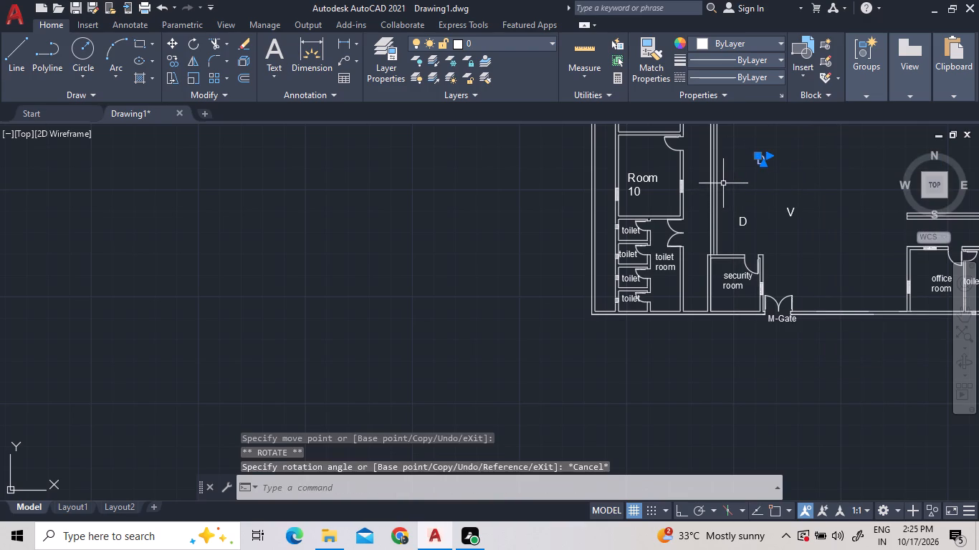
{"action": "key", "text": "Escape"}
Change the northern copy of the "D" text in the courtyard to read "W".
{"action": "triple_click", "coordinate": [765, 158]}
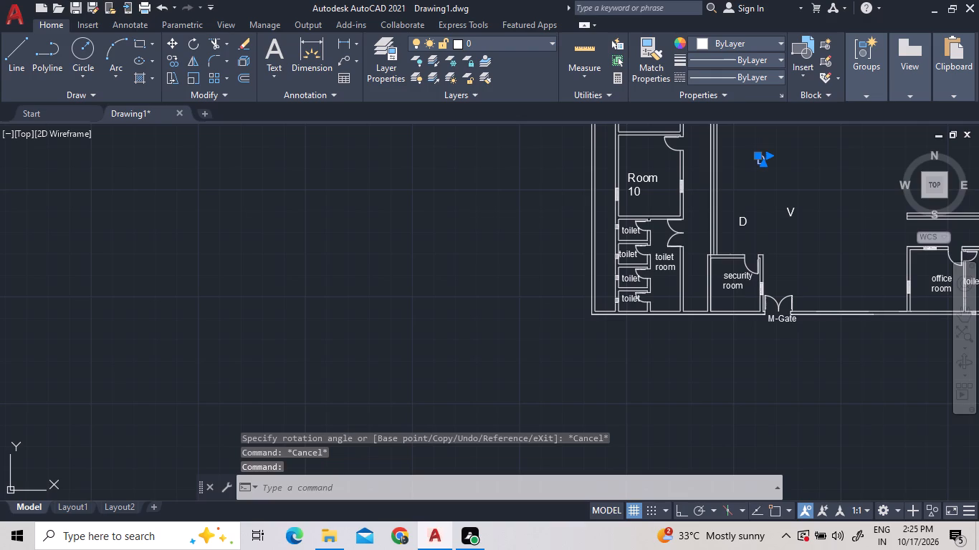
{"action": "key", "text": "BackSpace"}
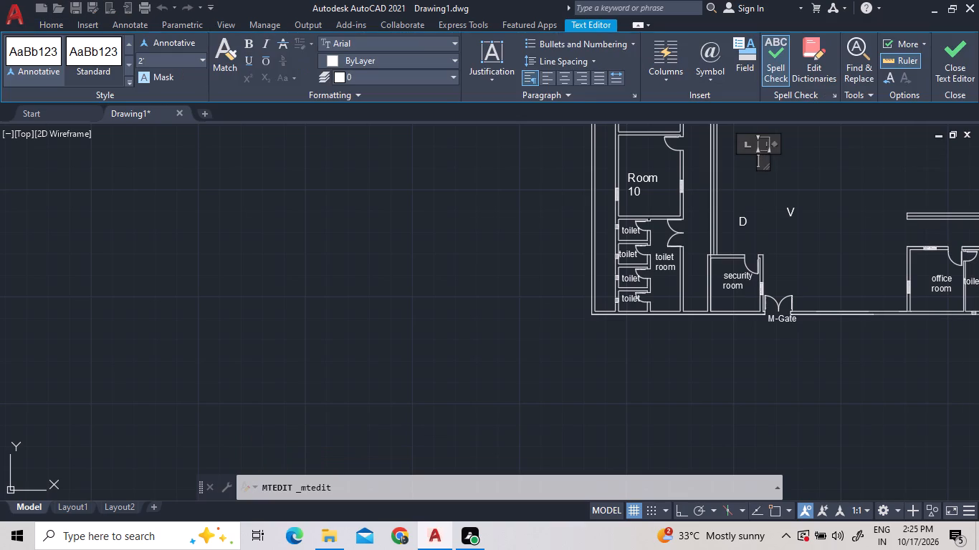
{"action": "key", "text": "w"}
{"action": "left_click", "coordinate": [825, 181]}
Copy the courtyard "D" text to the doors of the security room, the western toilet room and its four toilets.
{"action": "left_click", "coordinate": [745, 221]}
{"action": "right_click", "coordinate": [751, 232]}
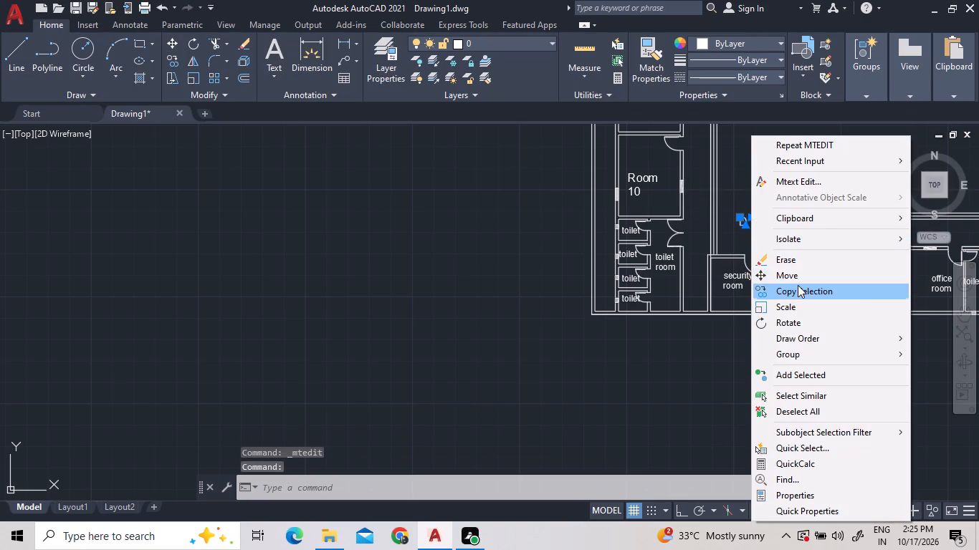
{"action": "left_click", "coordinate": [798, 286]}
{"action": "left_click", "coordinate": [770, 246]}
{"action": "scroll", "coordinate": [782, 276], "scroll_direction": "up", "scroll_amount": 3}
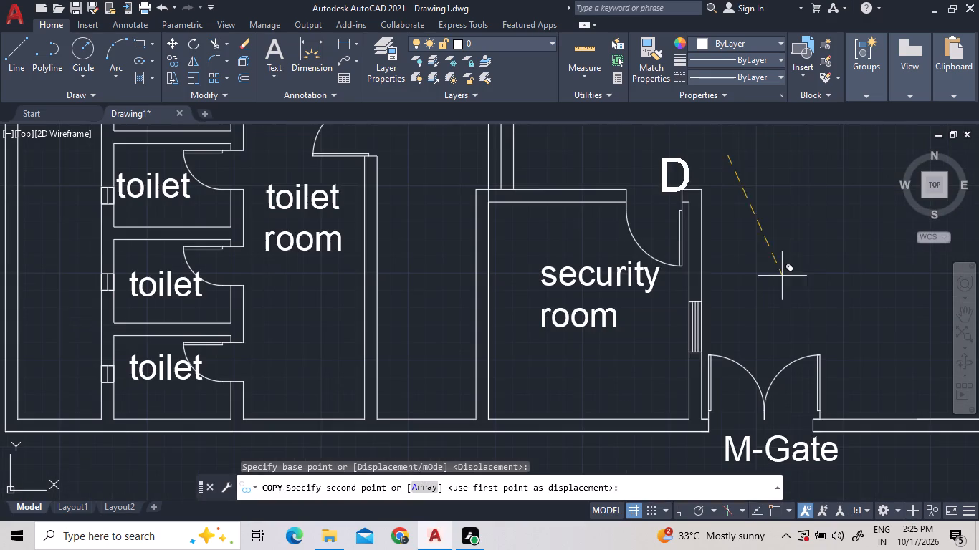
{"action": "left_click", "coordinate": [759, 280]}
{"action": "scroll", "coordinate": [634, 309], "scroll_direction": "down", "scroll_amount": 2}
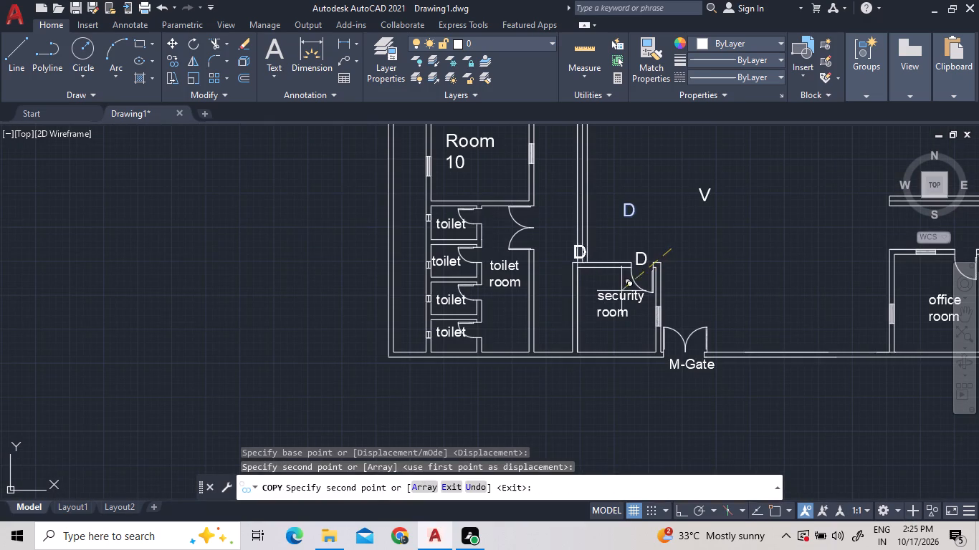
{"action": "left_click", "coordinate": [586, 267]}
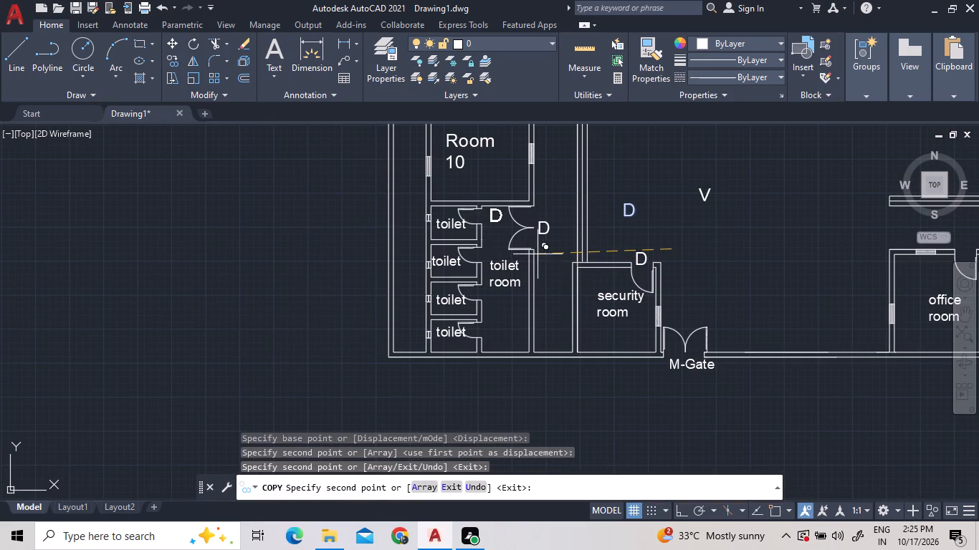
{"action": "left_click", "coordinate": [535, 256]}
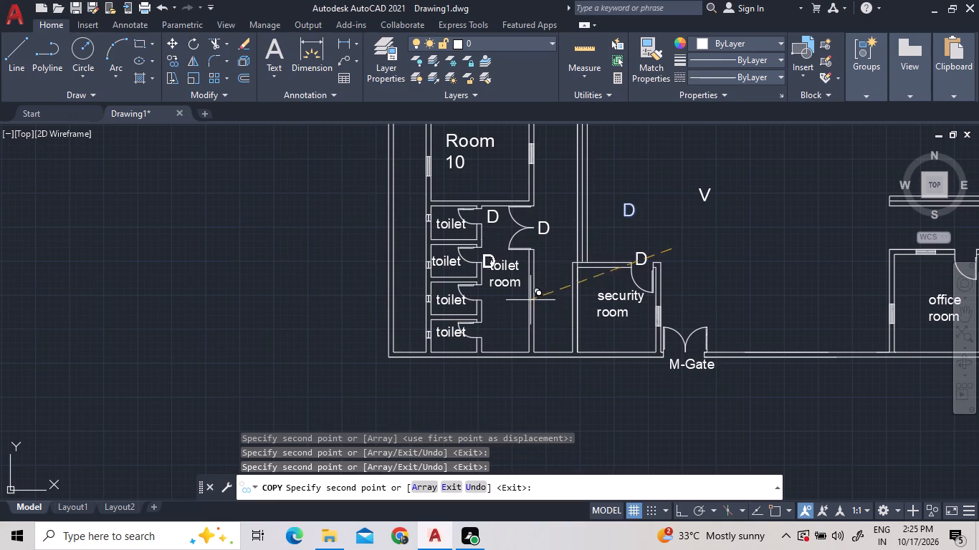
{"action": "left_click", "coordinate": [533, 289]}
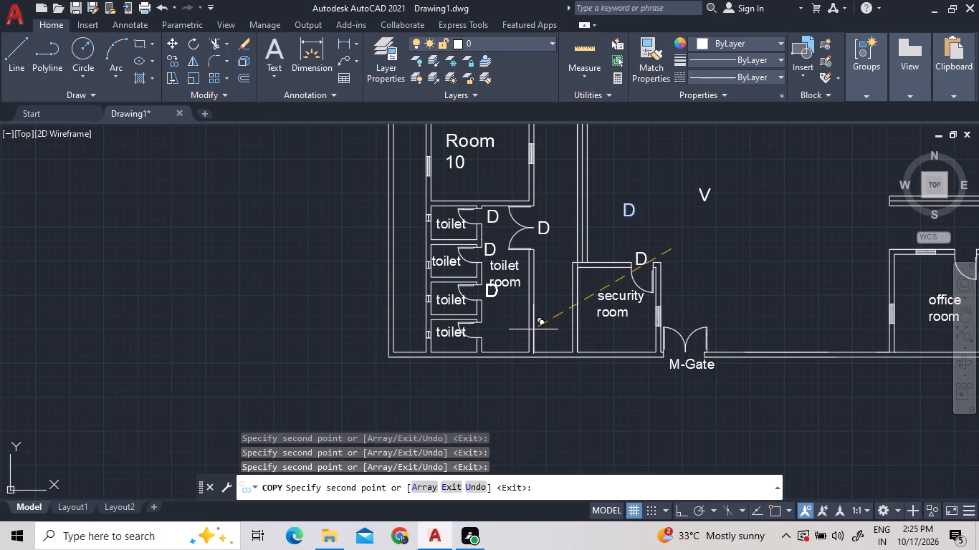
{"action": "left_click", "coordinate": [532, 332]}
{"action": "double_click", "coordinate": [534, 370]}
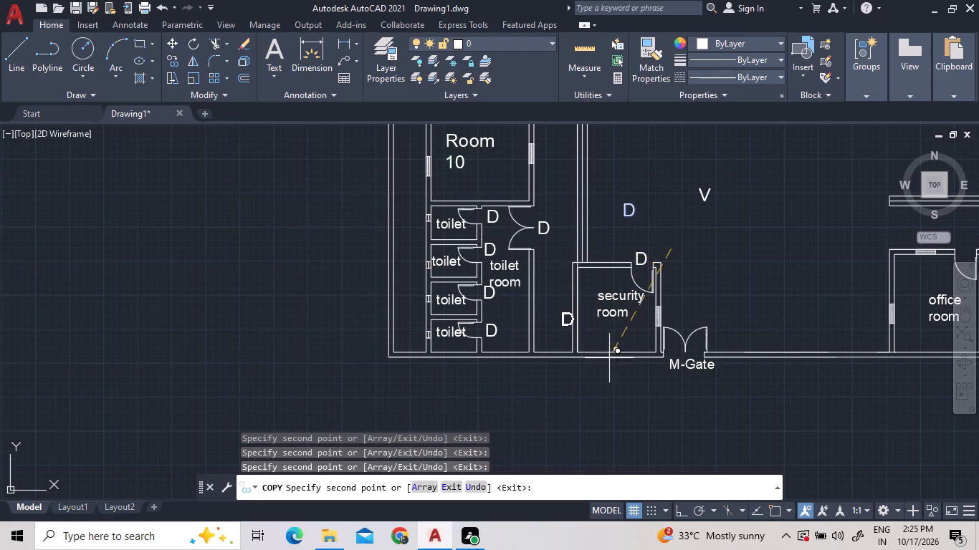
Continue copying the "D" text to the doors of Room 10 and Room 9.
{"action": "scroll", "coordinate": [591, 324], "scroll_direction": "down", "scroll_amount": 2}
{"action": "scroll", "coordinate": [607, 257], "scroll_direction": "up", "scroll_amount": 1}
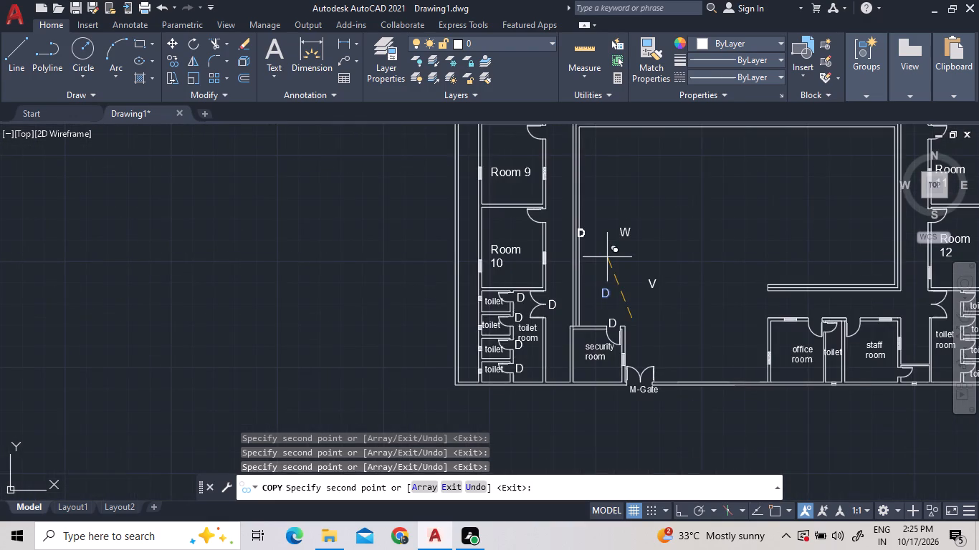
{"action": "scroll", "coordinate": [607, 257], "scroll_direction": "up", "scroll_amount": 1}
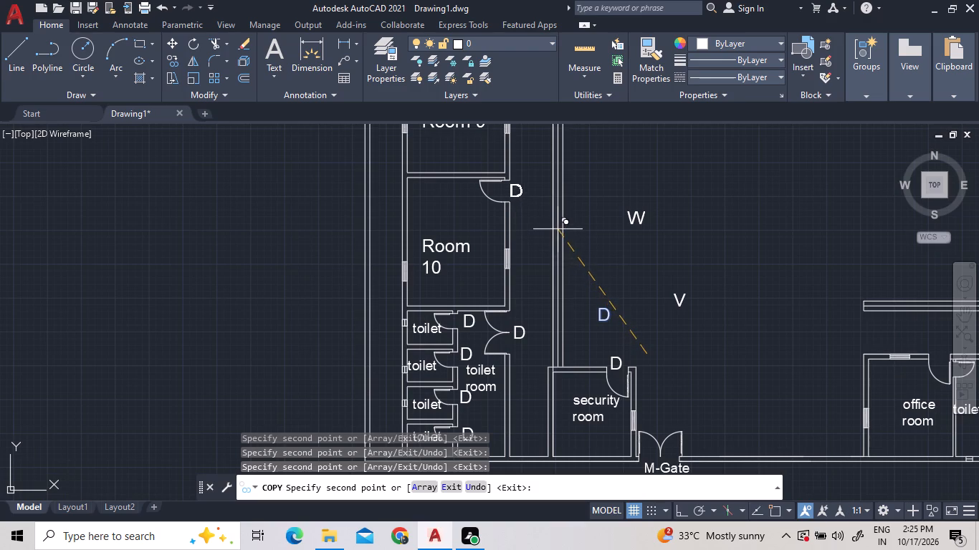
{"action": "left_click", "coordinate": [558, 229]}
{"action": "scroll", "coordinate": [573, 305], "scroll_direction": "down", "scroll_amount": 3}
{"action": "scroll", "coordinate": [578, 243], "scroll_direction": "up", "scroll_amount": 2}
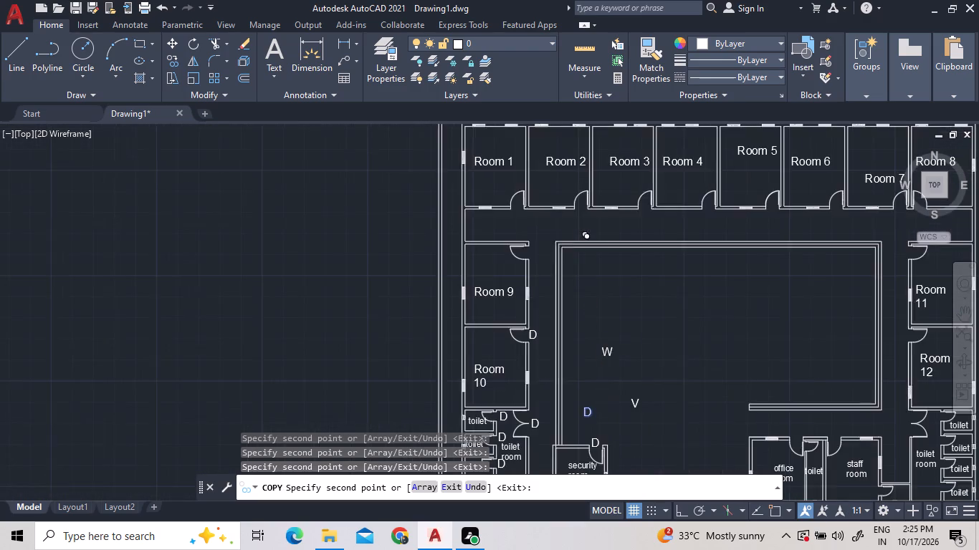
{"action": "scroll", "coordinate": [555, 246], "scroll_direction": "up", "scroll_amount": 2}
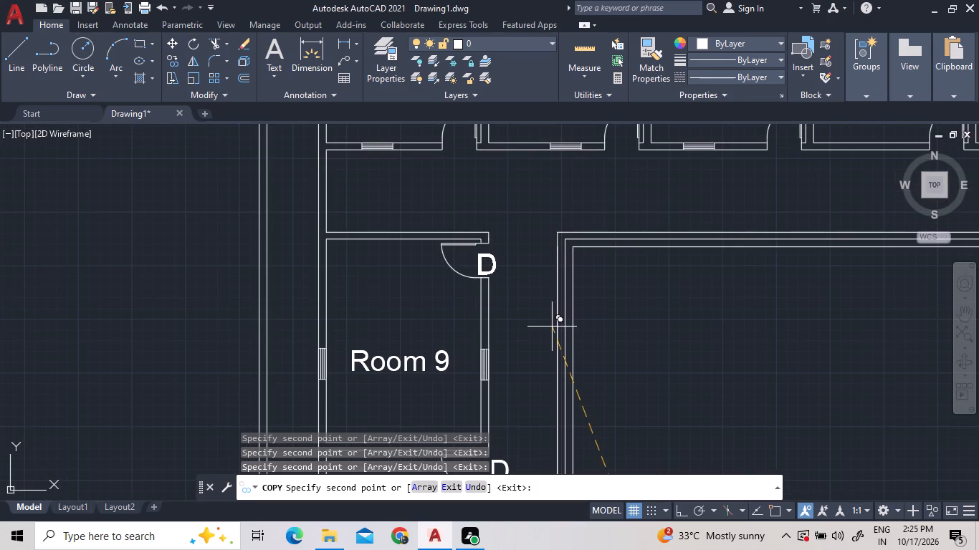
{"action": "left_click", "coordinate": [552, 327]}
Place further copies of the "D" text at the corridor doors of Rooms 1, 2, 3 and 4.
{"action": "left_click", "coordinate": [532, 217]}
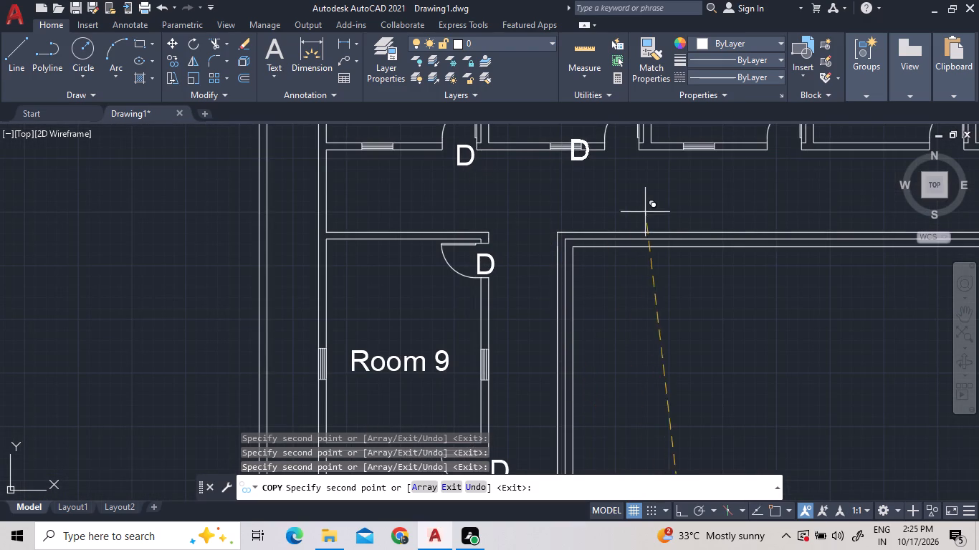
{"action": "left_click", "coordinate": [687, 216]}
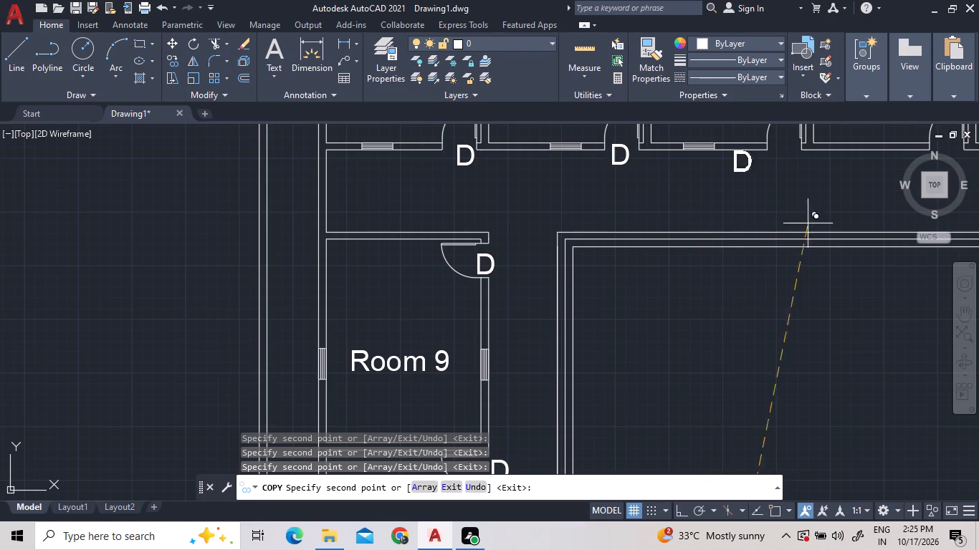
{"action": "left_click", "coordinate": [850, 217]}
{"action": "scroll", "coordinate": [826, 273], "scroll_direction": "down", "scroll_amount": 2}
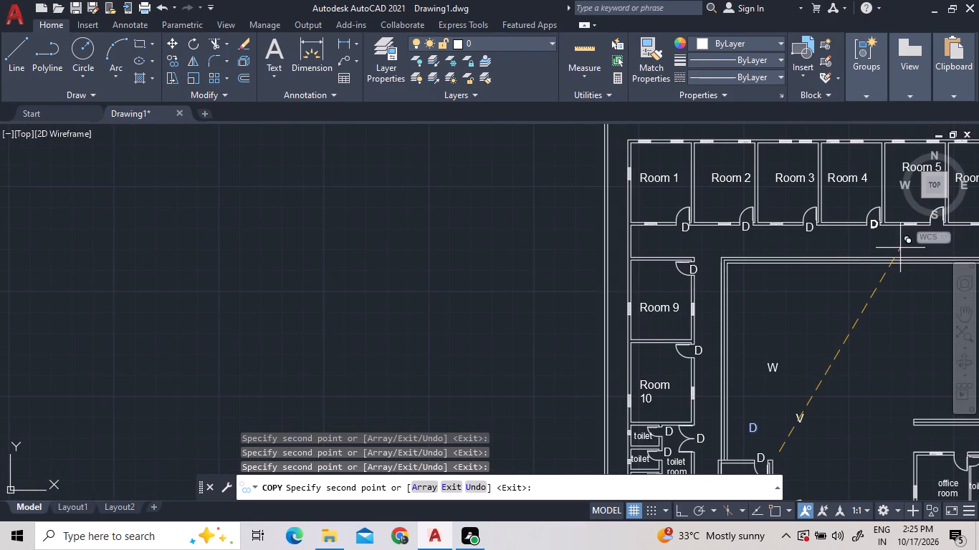
{"action": "left_click", "coordinate": [902, 248]}
Place further copies of the "D" text at the corridor doors of Rooms 5, 6 and 8.
{"action": "scroll", "coordinate": [787, 266], "scroll_direction": "down", "scroll_amount": 3}
{"action": "scroll", "coordinate": [836, 269], "scroll_direction": "up", "scroll_amount": 2}
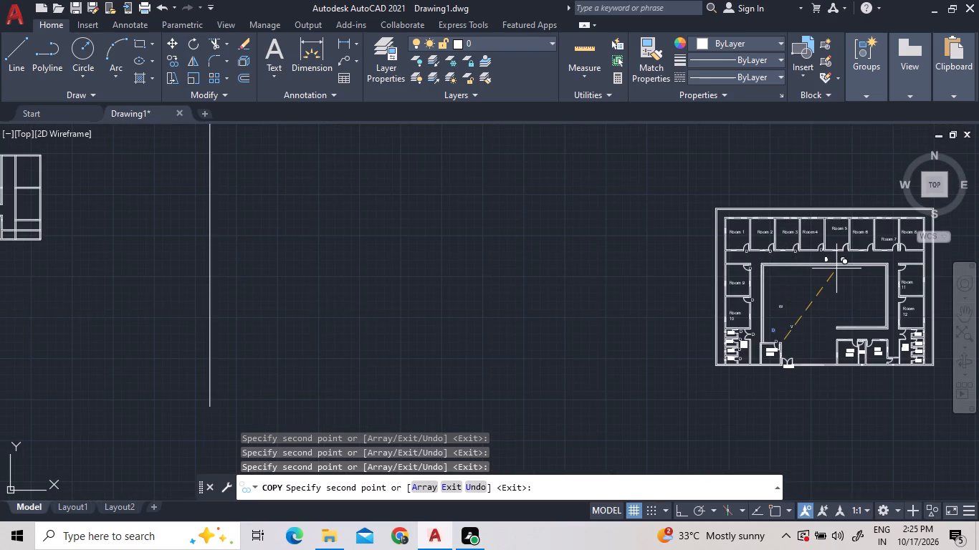
{"action": "scroll", "coordinate": [851, 259], "scroll_direction": "down", "scroll_amount": 2}
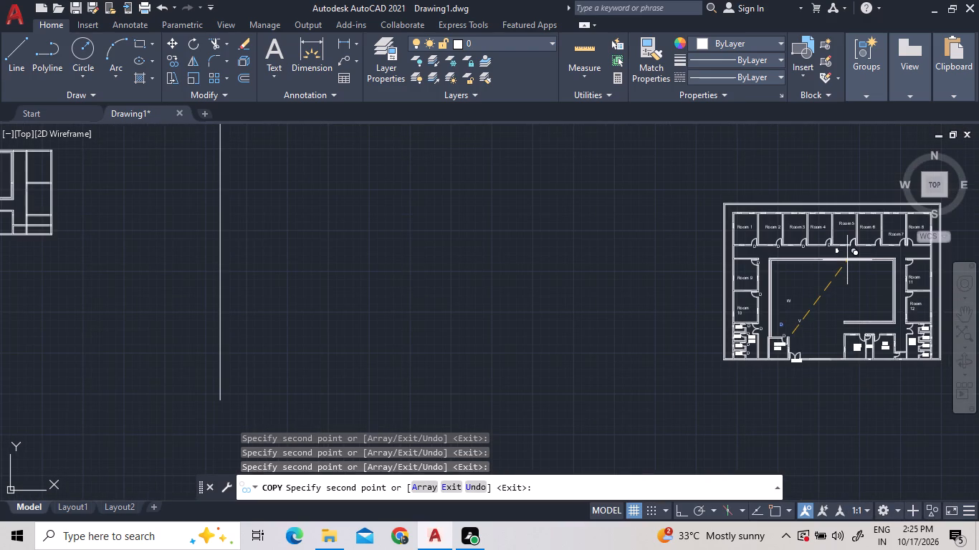
{"action": "scroll", "coordinate": [870, 254], "scroll_direction": "up", "scroll_amount": 2}
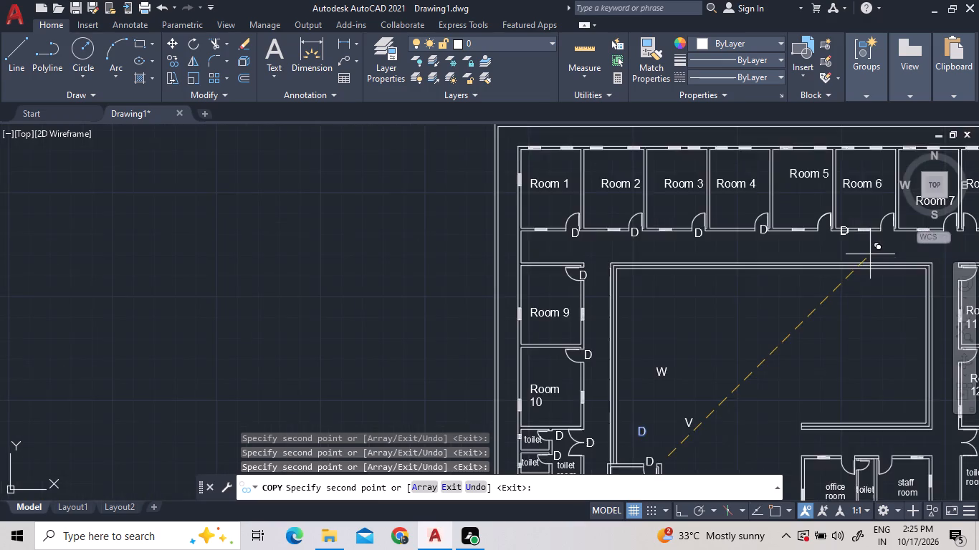
{"action": "scroll", "coordinate": [870, 254], "scroll_direction": "up", "scroll_amount": 3}
{"action": "left_click", "coordinate": [791, 253]}
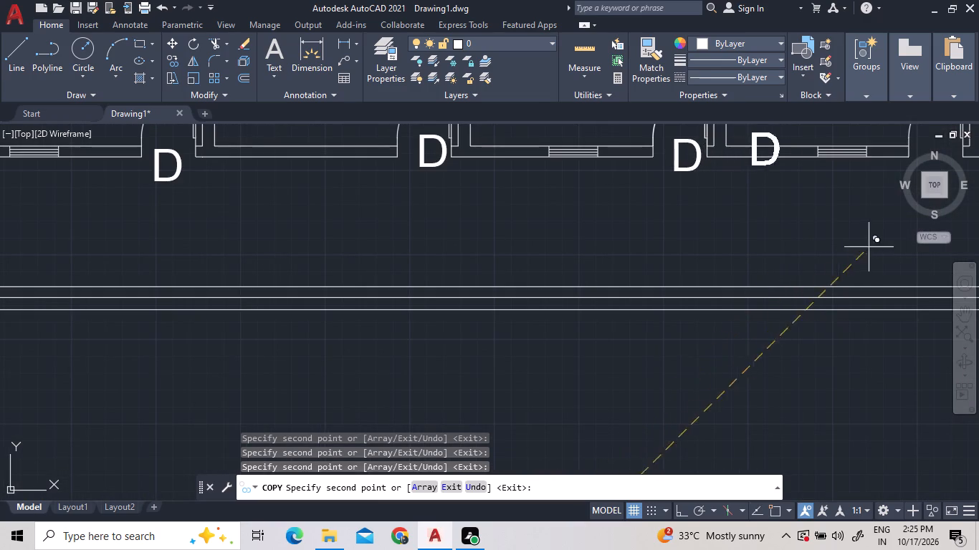
{"action": "scroll", "coordinate": [843, 307], "scroll_direction": "down", "scroll_amount": 3}
{"action": "scroll", "coordinate": [899, 292], "scroll_direction": "up", "scroll_amount": 2}
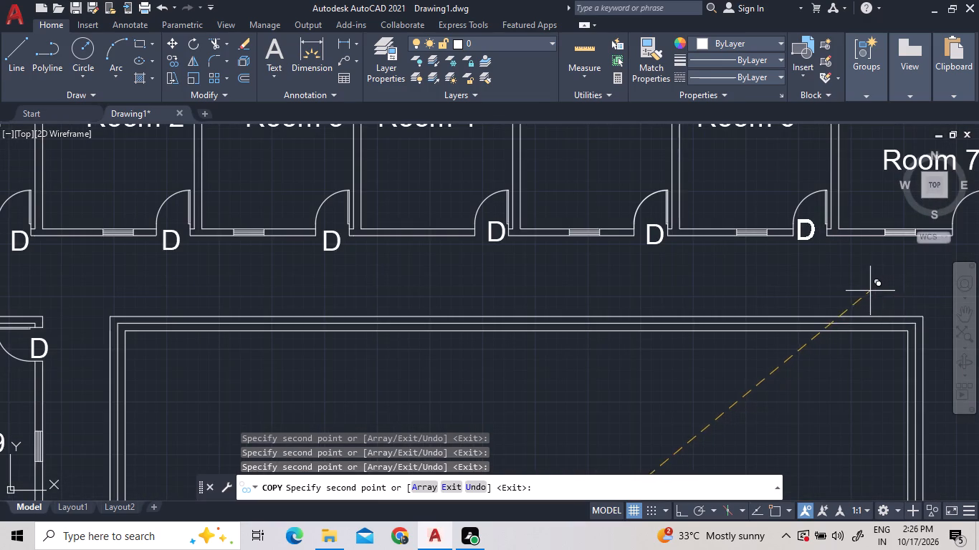
{"action": "left_click", "coordinate": [874, 294]}
{"action": "scroll", "coordinate": [745, 317], "scroll_direction": "down", "scroll_amount": 3}
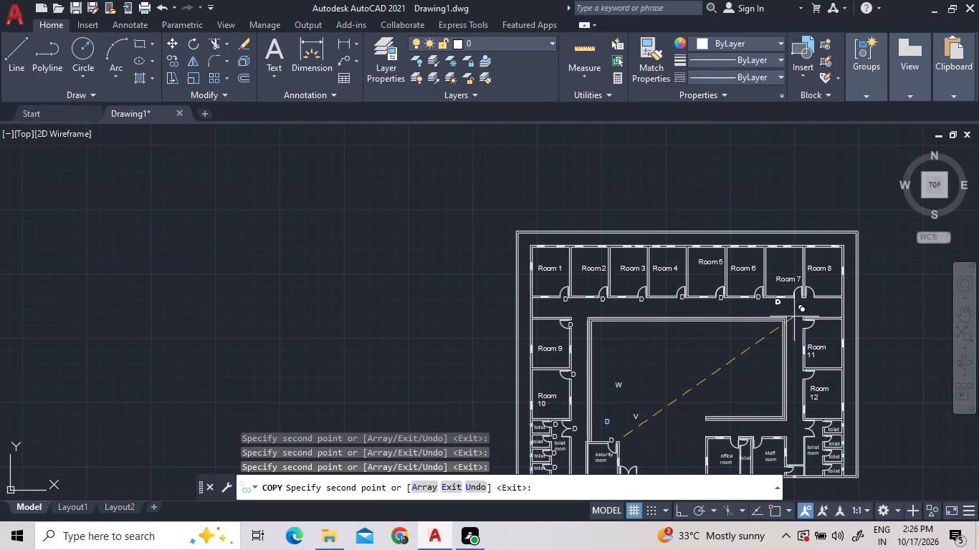
{"action": "scroll", "coordinate": [832, 314], "scroll_direction": "up", "scroll_amount": 4}
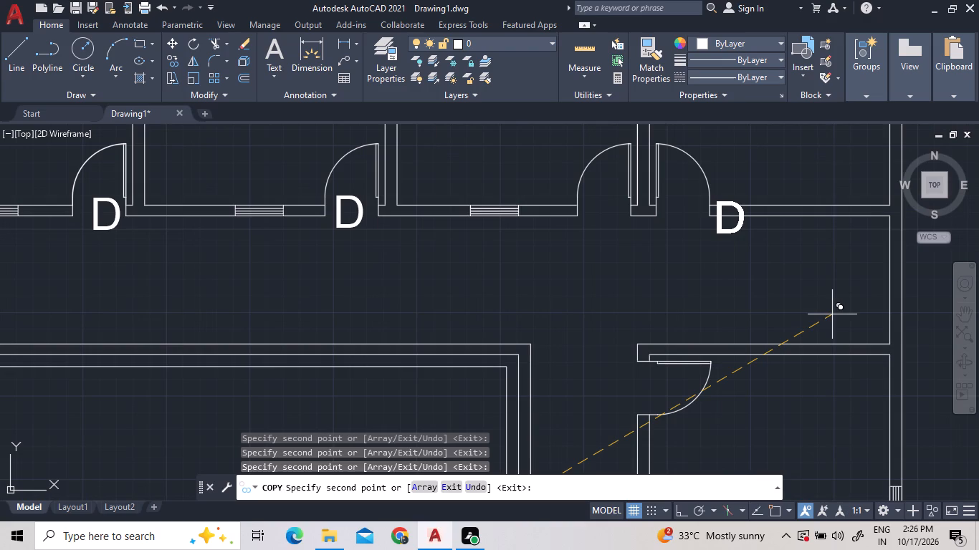
{"action": "left_click", "coordinate": [790, 308]}
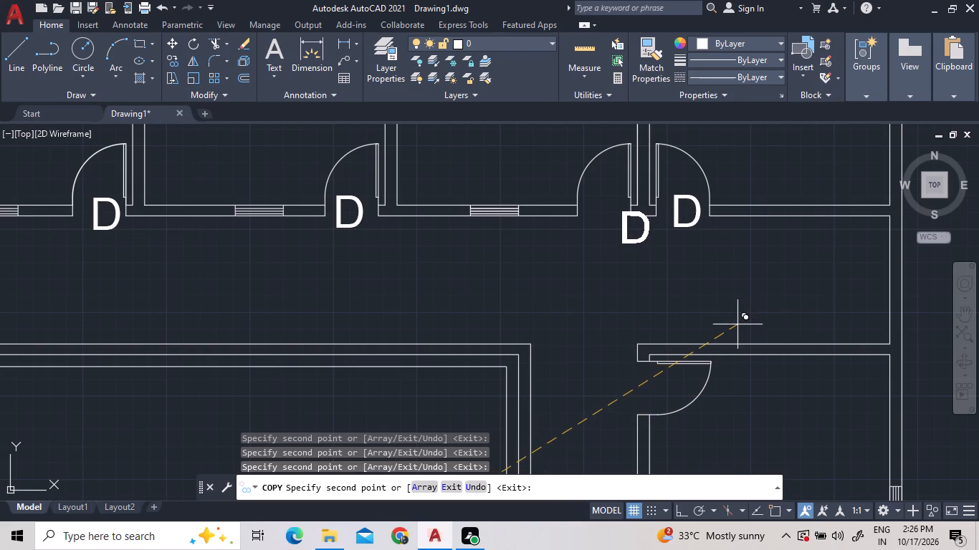
Place copies of the "D" text at the doors of Room 11 and Room 12.
{"action": "left_click", "coordinate": [748, 475]}
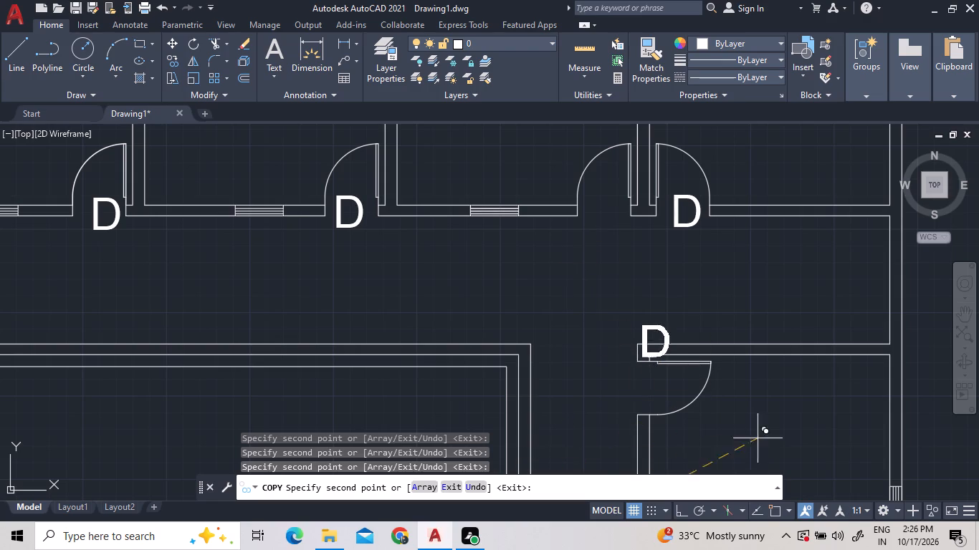
{"action": "scroll", "coordinate": [735, 348], "scroll_direction": "down", "scroll_amount": 3}
{"action": "scroll", "coordinate": [746, 383], "scroll_direction": "up", "scroll_amount": 3}
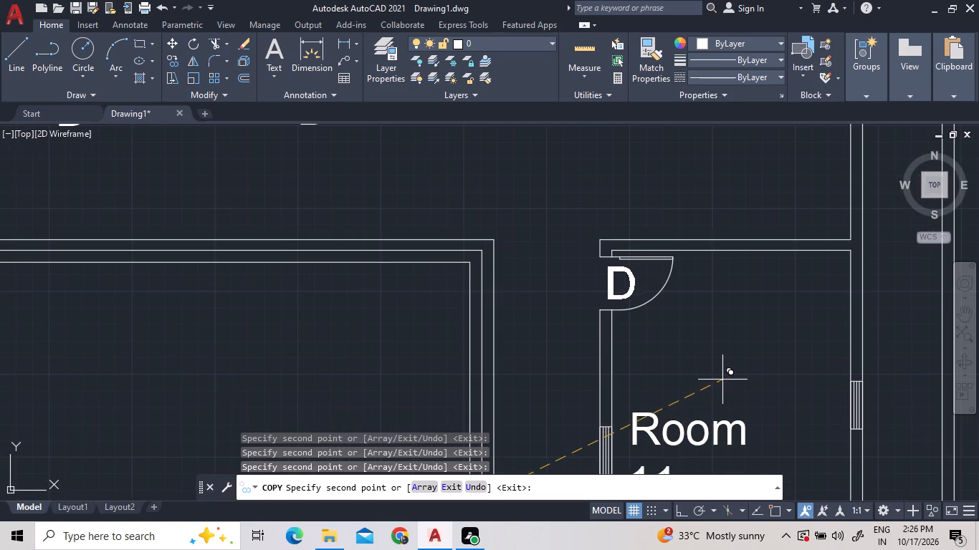
{"action": "left_click", "coordinate": [721, 380]}
{"action": "scroll", "coordinate": [701, 318], "scroll_direction": "down", "scroll_amount": 3}
{"action": "scroll", "coordinate": [707, 416], "scroll_direction": "down", "scroll_amount": 1}
{"action": "scroll", "coordinate": [708, 418], "scroll_direction": "up", "scroll_amount": 2}
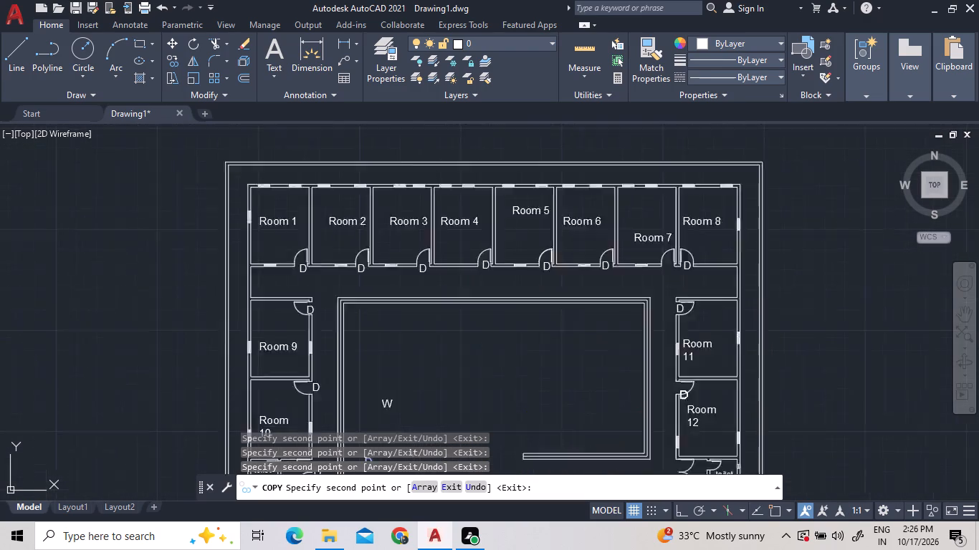
{"action": "scroll", "coordinate": [708, 418], "scroll_direction": "up", "scroll_amount": 1}
{"action": "left_click", "coordinate": [692, 400]}
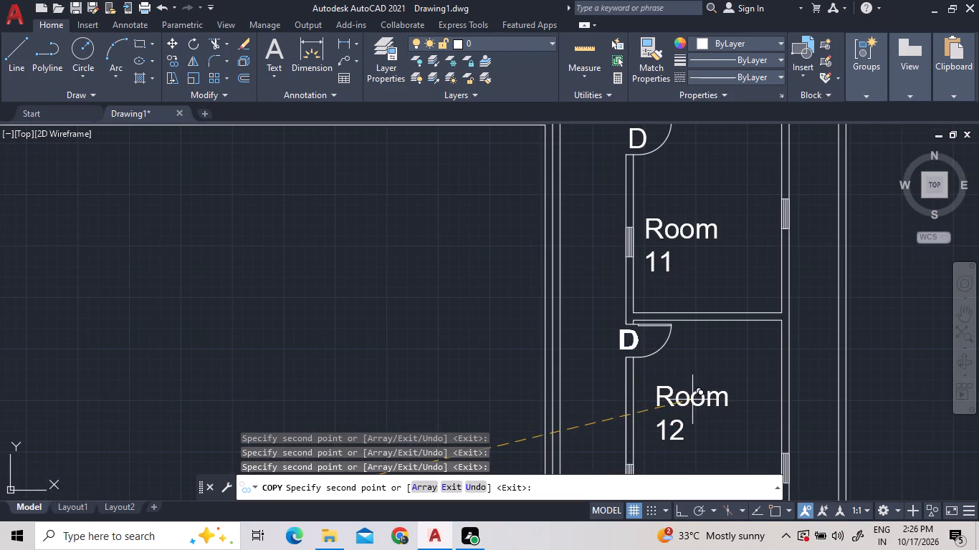
Place copies of the "D" text at the eastern toilet room's double door and at its four toilet doors.
{"action": "scroll", "coordinate": [700, 339], "scroll_direction": "down", "scroll_amount": 3}
{"action": "scroll", "coordinate": [695, 426], "scroll_direction": "up", "scroll_amount": 3}
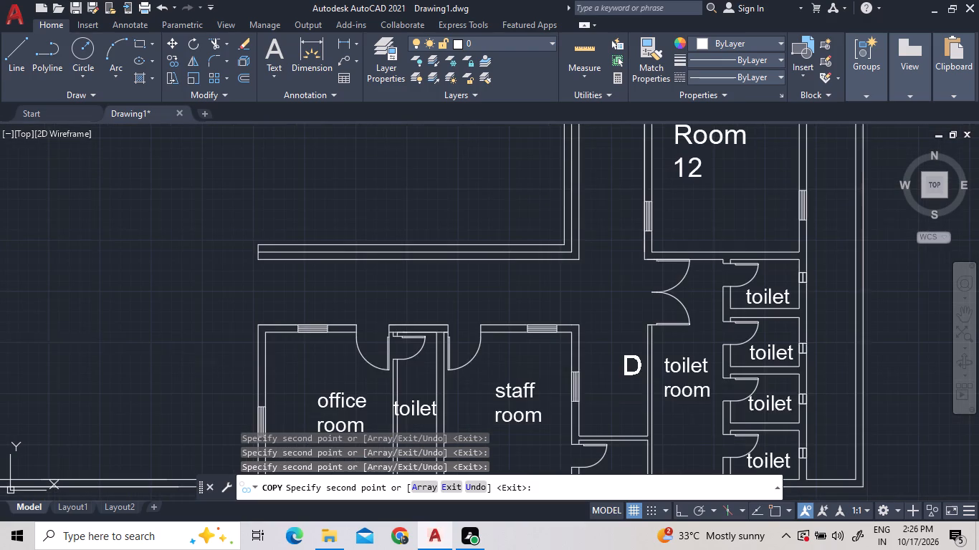
{"action": "left_click", "coordinate": [702, 354]}
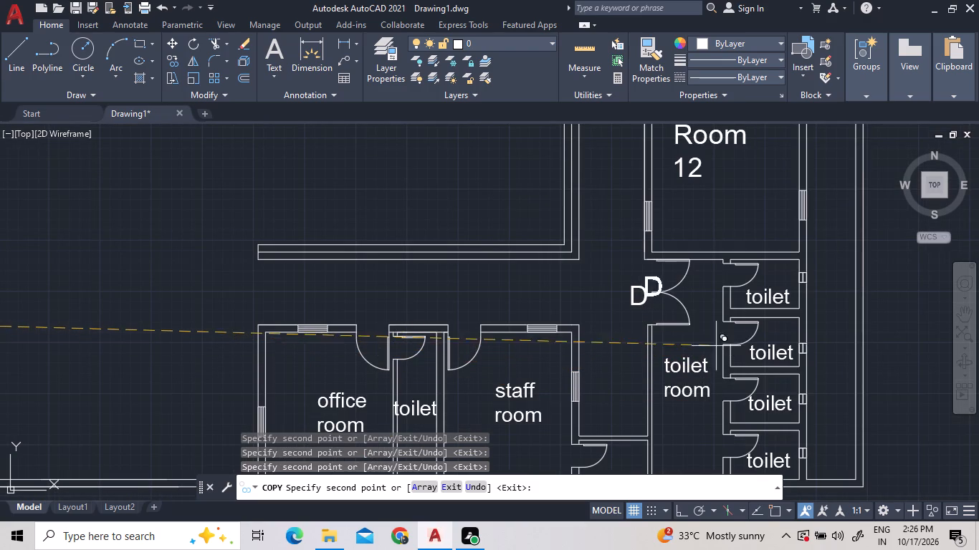
{"action": "left_click", "coordinate": [783, 336]}
{"action": "left_click", "coordinate": [785, 392]}
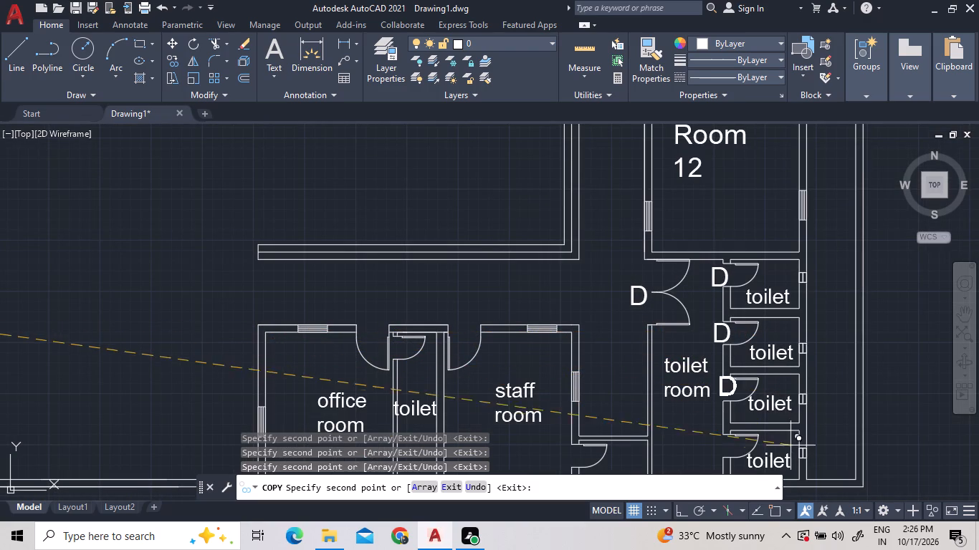
{"action": "double_click", "coordinate": [786, 446]}
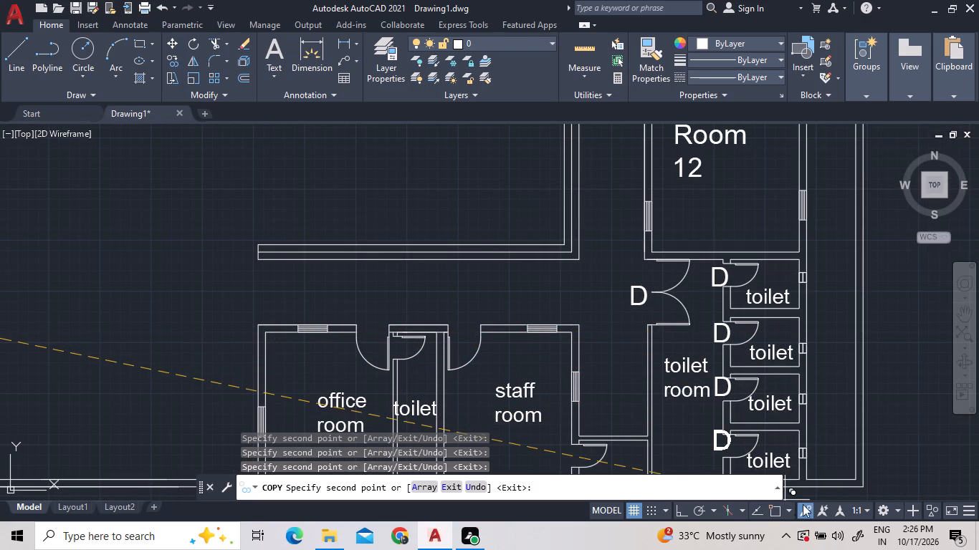
{"action": "scroll", "coordinate": [785, 385], "scroll_direction": "down", "scroll_amount": 3}
{"action": "scroll", "coordinate": [788, 432], "scroll_direction": "up", "scroll_amount": 3}
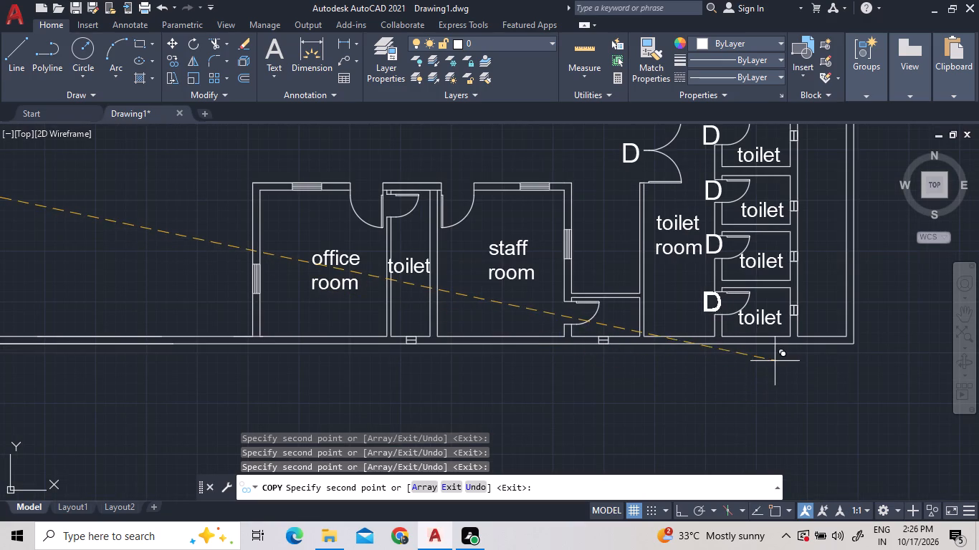
{"action": "left_click", "coordinate": [775, 361]}
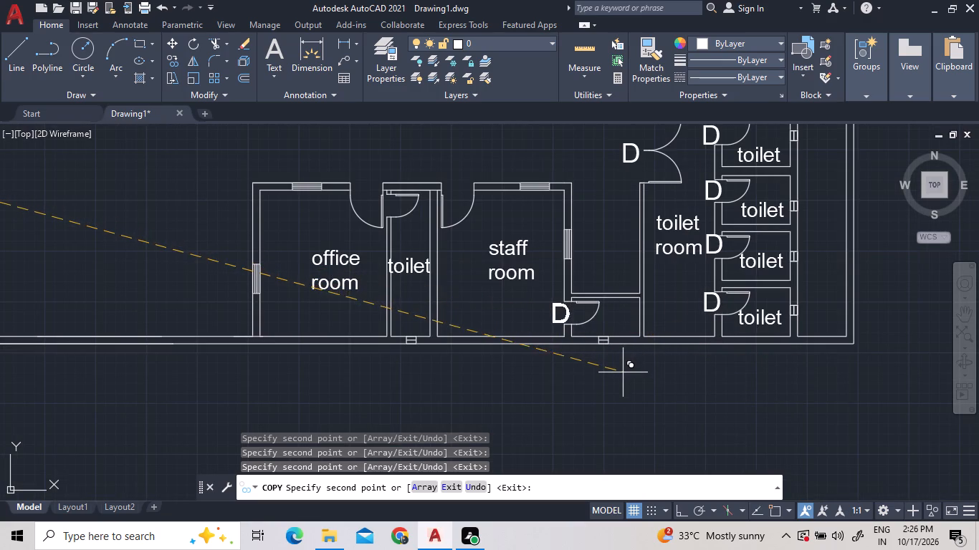
Place copies of the "D" text at the staff room's southeast side door, its north door and the office room's door.
{"action": "left_click", "coordinate": [623, 372]}
{"action": "triple_click", "coordinate": [521, 243]}
{"action": "left_click", "coordinate": [433, 232]}
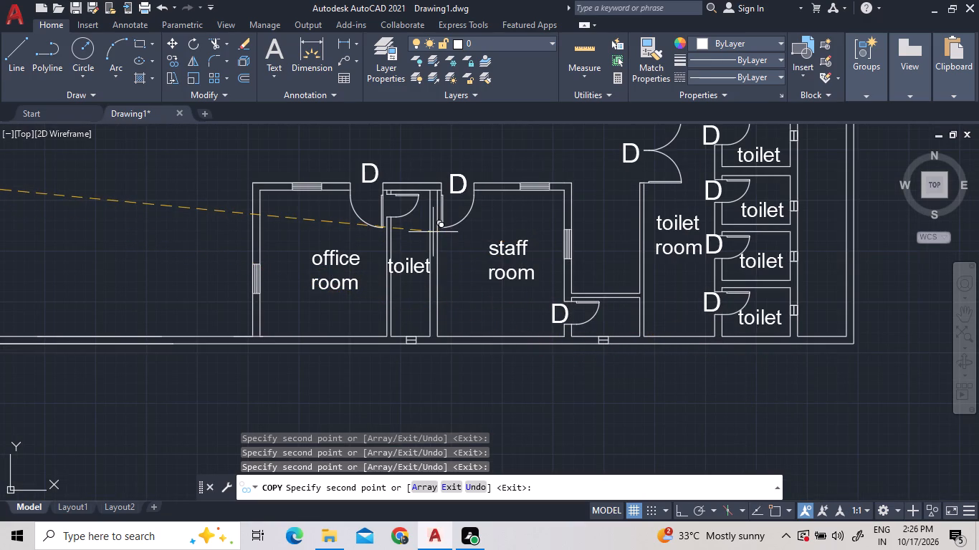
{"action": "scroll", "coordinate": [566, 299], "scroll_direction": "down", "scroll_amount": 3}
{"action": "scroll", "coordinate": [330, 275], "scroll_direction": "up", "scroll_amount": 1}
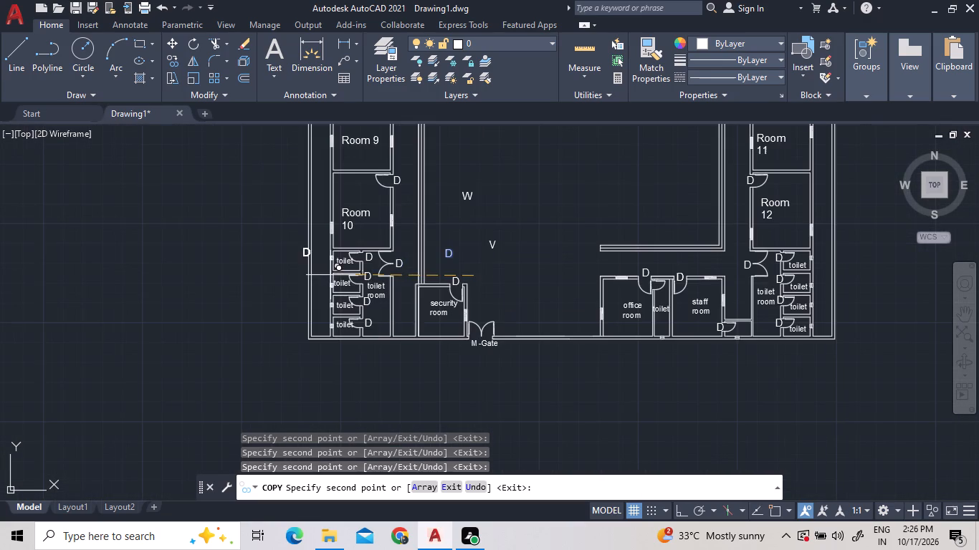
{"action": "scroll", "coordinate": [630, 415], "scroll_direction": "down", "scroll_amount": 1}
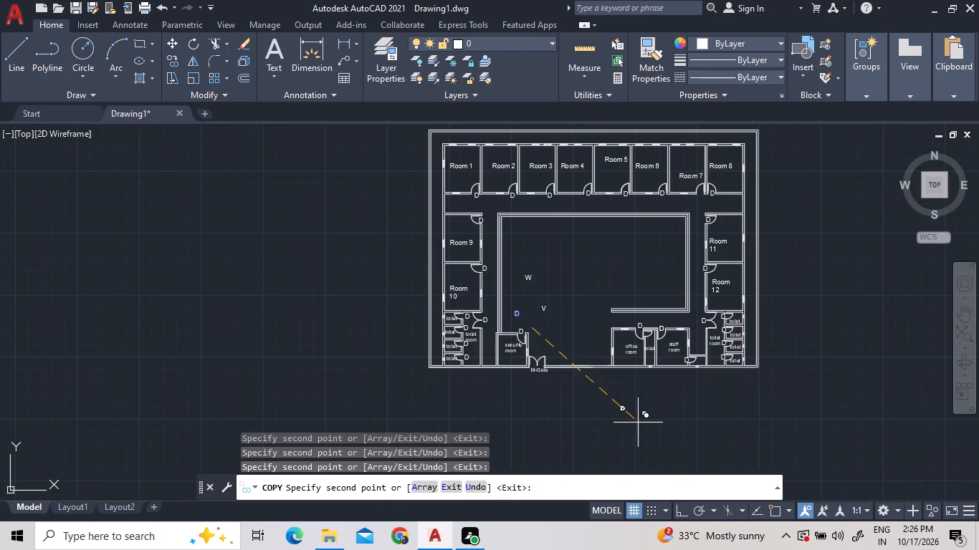
Place a copy of the "D" text at Room 7's corridor door and end the copying.
{"action": "scroll", "coordinate": [720, 189], "scroll_direction": "up", "scroll_amount": 4}
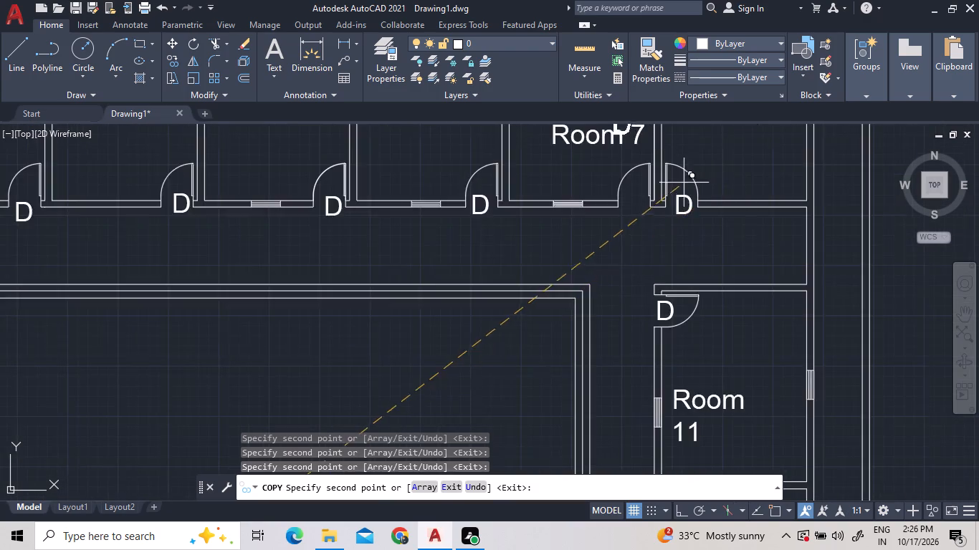
{"action": "scroll", "coordinate": [661, 187], "scroll_direction": "up", "scroll_amount": 2}
{"action": "scroll", "coordinate": [674, 245], "scroll_direction": "down", "scroll_amount": 1}
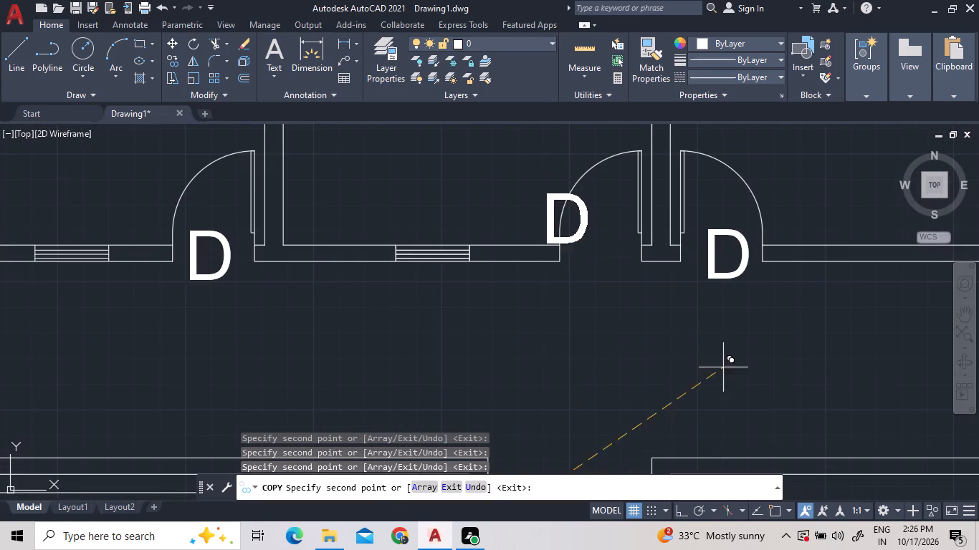
{"action": "left_click", "coordinate": [756, 396]}
{"action": "scroll", "coordinate": [646, 321], "scroll_direction": "down", "scroll_amount": 3}
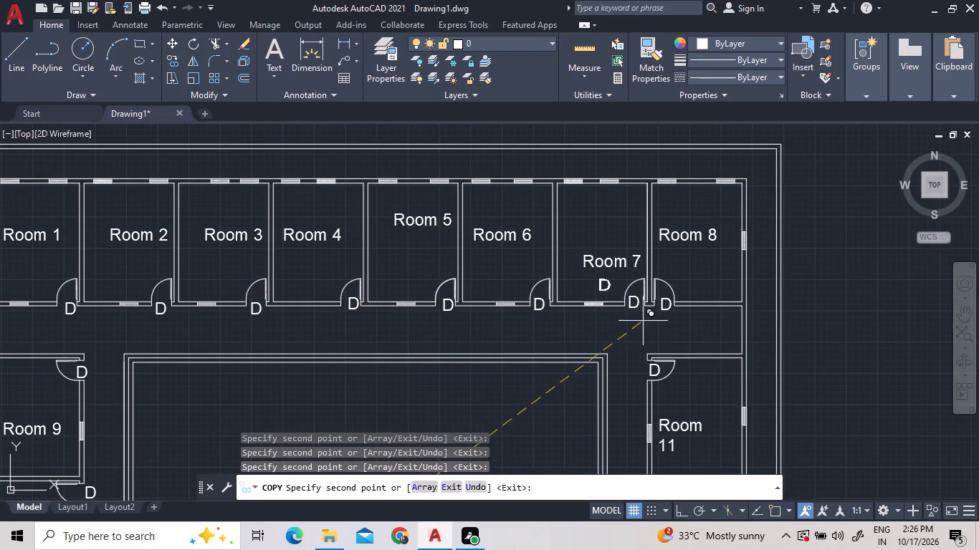
{"action": "scroll", "coordinate": [457, 303], "scroll_direction": "down", "scroll_amount": 1}
{"action": "scroll", "coordinate": [541, 355], "scroll_direction": "down", "scroll_amount": 2}
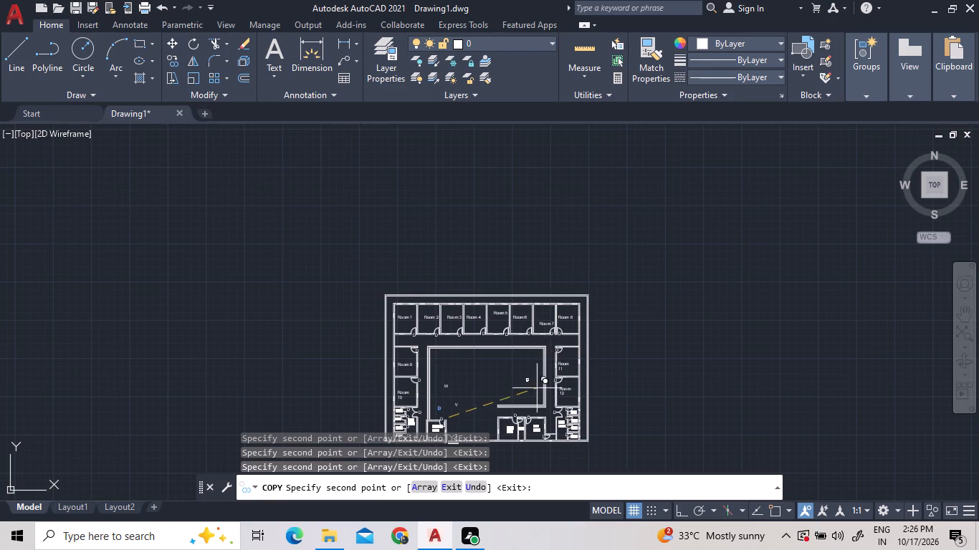
{"action": "scroll", "coordinate": [567, 400], "scroll_direction": "up", "scroll_amount": 2}
{"action": "key", "text": "Escape"}
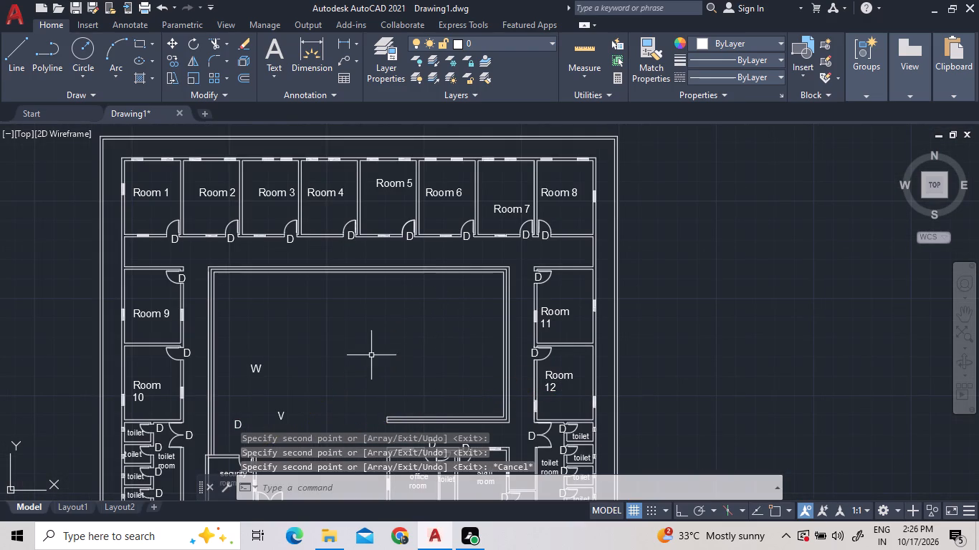
Copy the "W" text from the courtyard to the east windows of Room 10 and Room 9.
{"action": "double_click", "coordinate": [276, 377]}
{"action": "left_click", "coordinate": [245, 367]}
{"action": "right_click", "coordinate": [252, 360]}
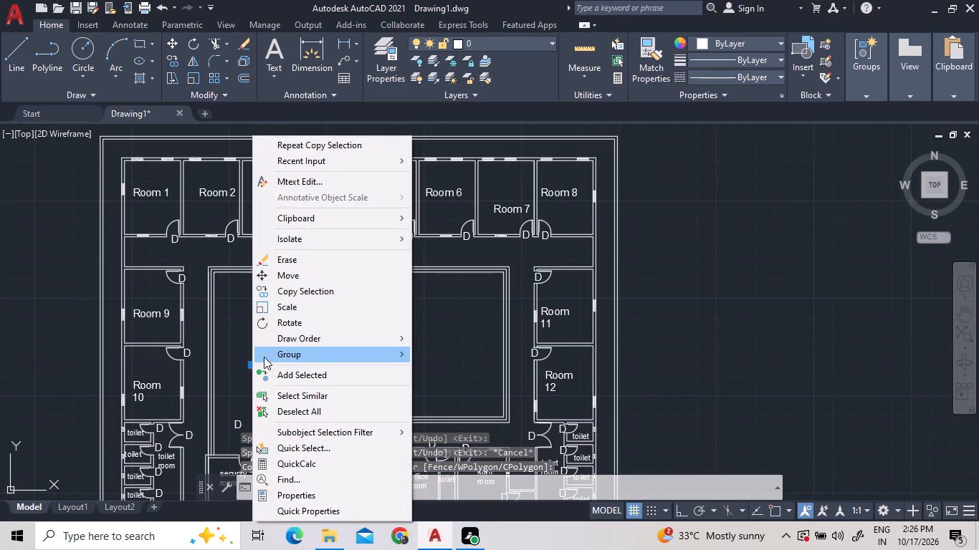
{"action": "left_click", "coordinate": [275, 291]}
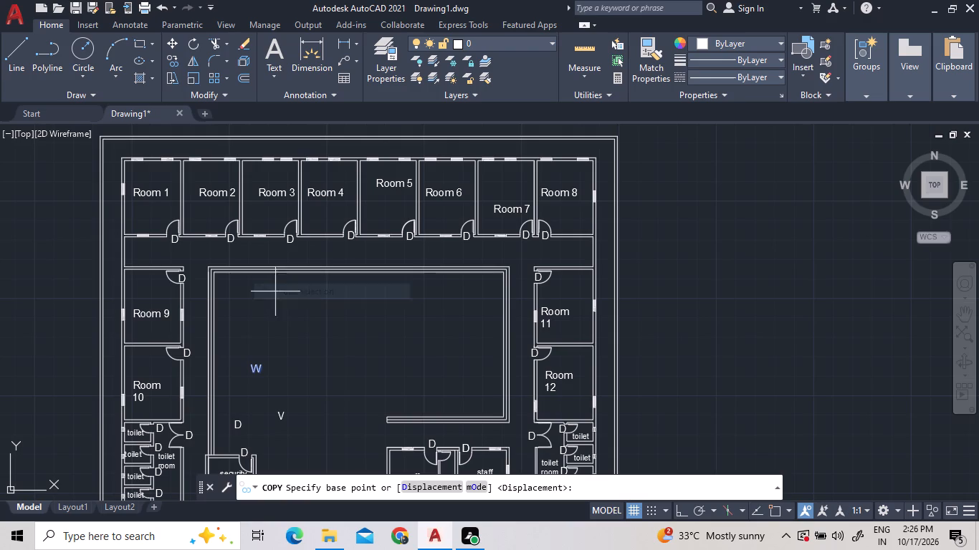
{"action": "double_click", "coordinate": [261, 369]}
{"action": "scroll", "coordinate": [214, 402], "scroll_direction": "up", "scroll_amount": 3}
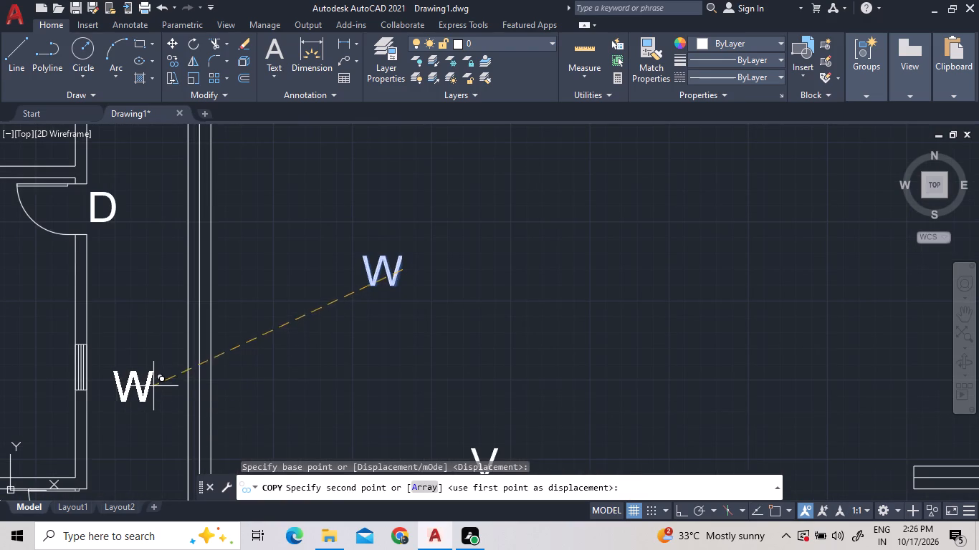
{"action": "left_click", "coordinate": [140, 375]}
{"action": "scroll", "coordinate": [148, 393], "scroll_direction": "down", "scroll_amount": 1}
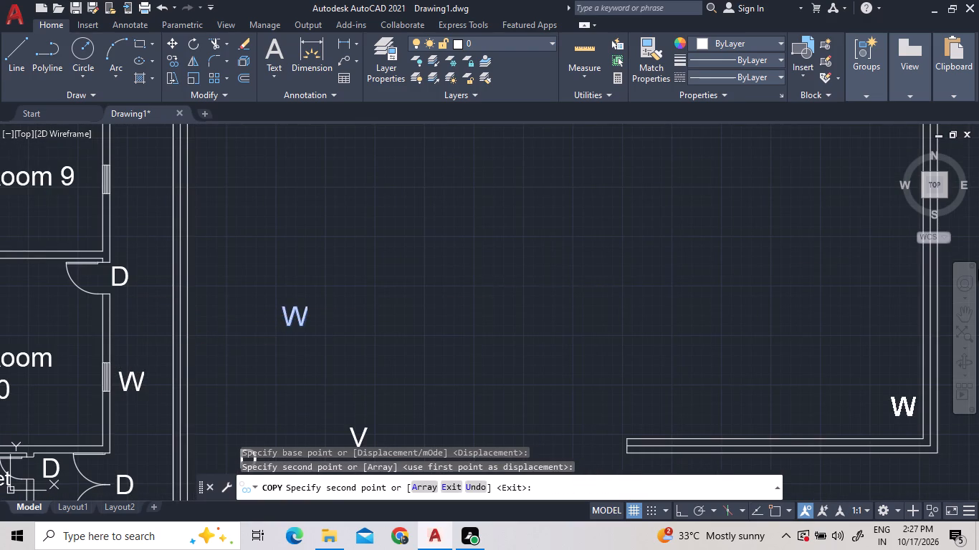
{"action": "left_click", "coordinate": [138, 178]}
Place copies of the "W" text at the security room's east window and the west windows of Rooms 10 and 9.
{"action": "scroll", "coordinate": [277, 199], "scroll_direction": "down", "scroll_amount": 3}
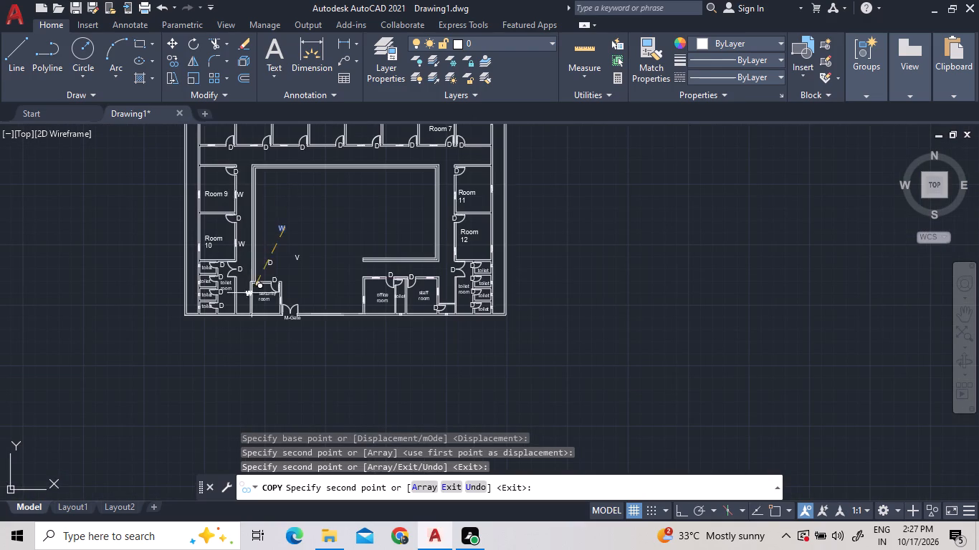
{"action": "scroll", "coordinate": [272, 315], "scroll_direction": "up", "scroll_amount": 3}
{"action": "left_click", "coordinate": [337, 252]}
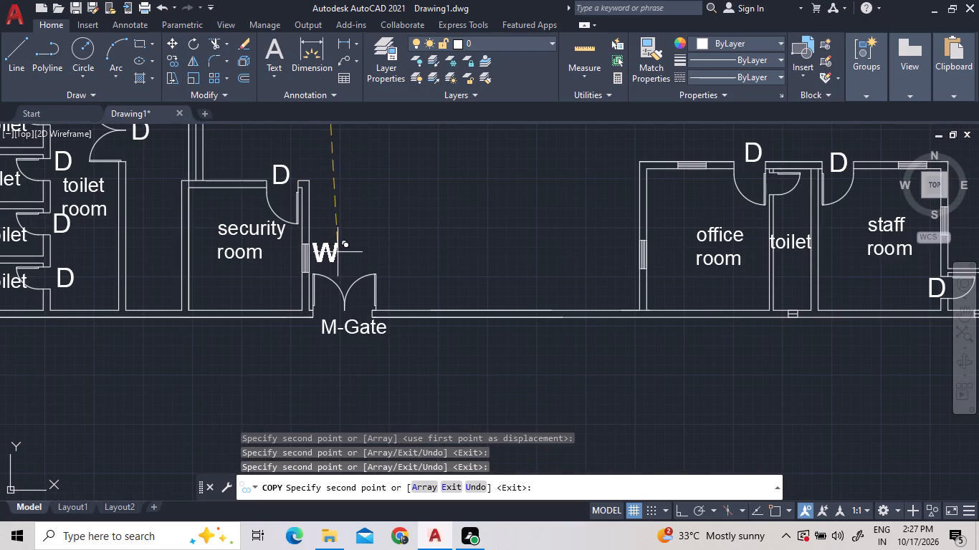
{"action": "scroll", "coordinate": [242, 279], "scroll_direction": "down", "scroll_amount": 3}
{"action": "scroll", "coordinate": [186, 204], "scroll_direction": "up", "scroll_amount": 3}
{"action": "left_click", "coordinate": [180, 308]}
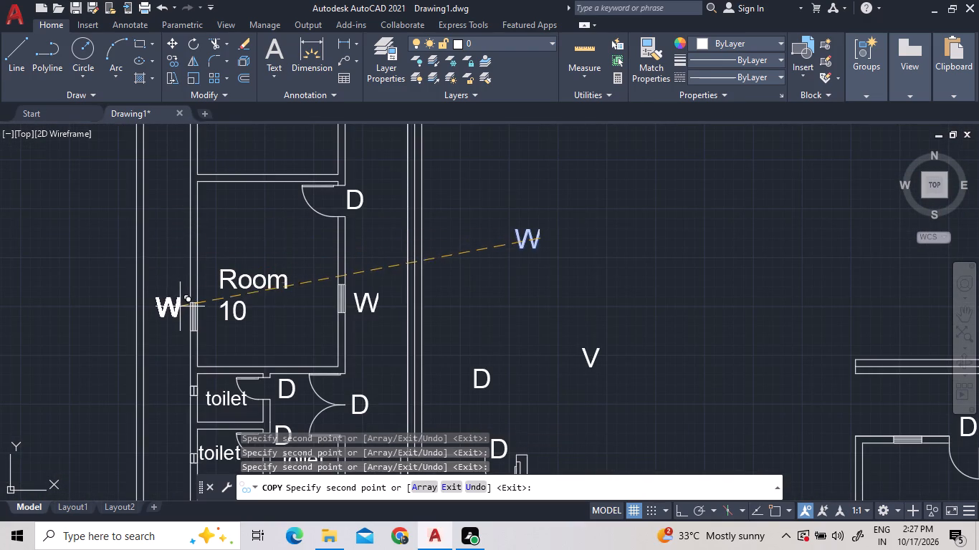
{"action": "scroll", "coordinate": [194, 287], "scroll_direction": "down", "scroll_amount": 2}
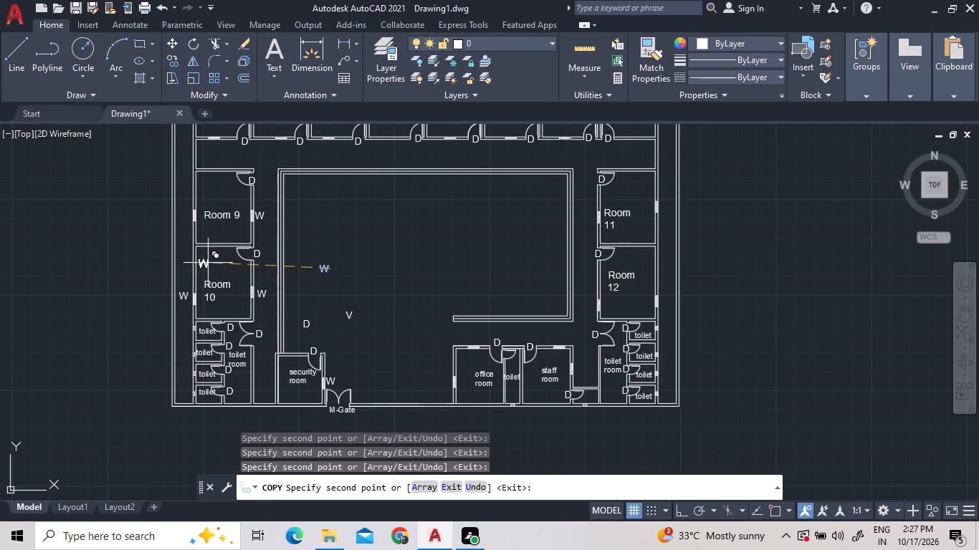
{"action": "scroll", "coordinate": [219, 258], "scroll_direction": "down", "scroll_amount": 2}
{"action": "scroll", "coordinate": [208, 232], "scroll_direction": "up", "scroll_amount": 4}
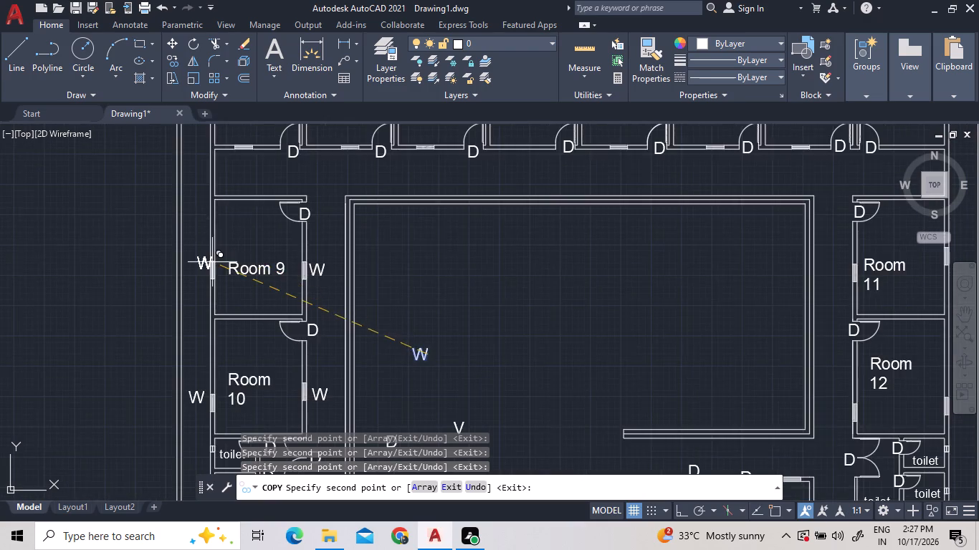
{"action": "scroll", "coordinate": [212, 262], "scroll_direction": "up", "scroll_amount": 1}
{"action": "left_click", "coordinate": [199, 274]}
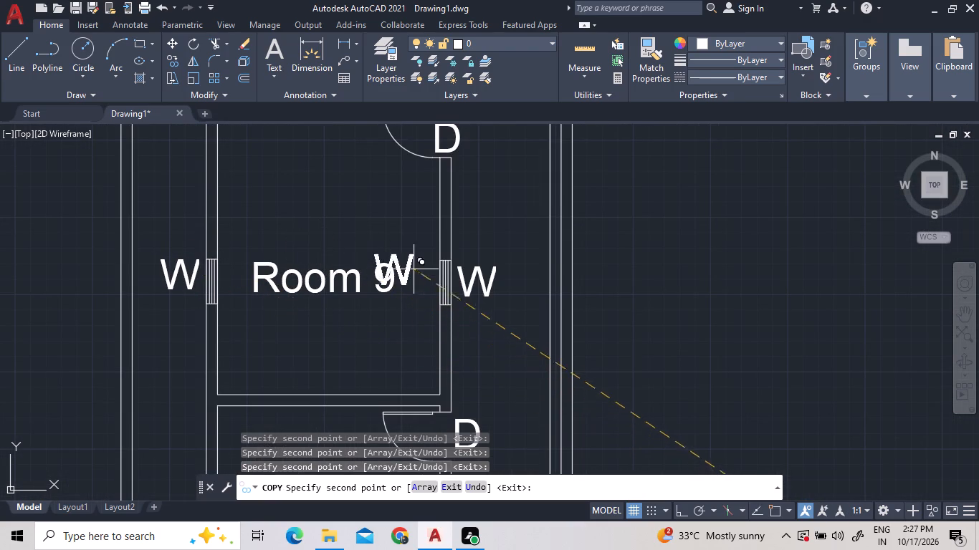
Place copies of the "W" text below the corridor windows of Rooms 1, 2 and 3.
{"action": "scroll", "coordinate": [411, 268], "scroll_direction": "down", "scroll_amount": 5}
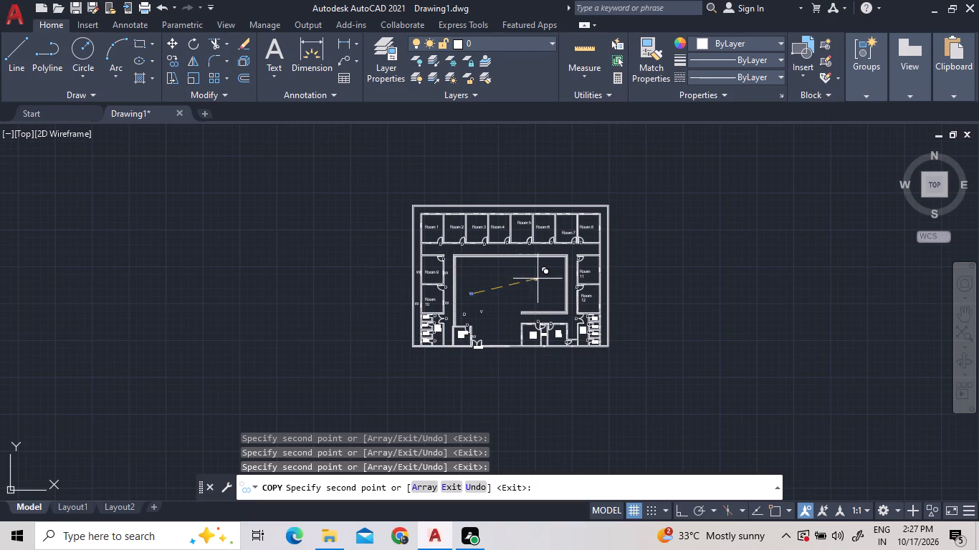
{"action": "scroll", "coordinate": [545, 317], "scroll_direction": "up", "scroll_amount": 1}
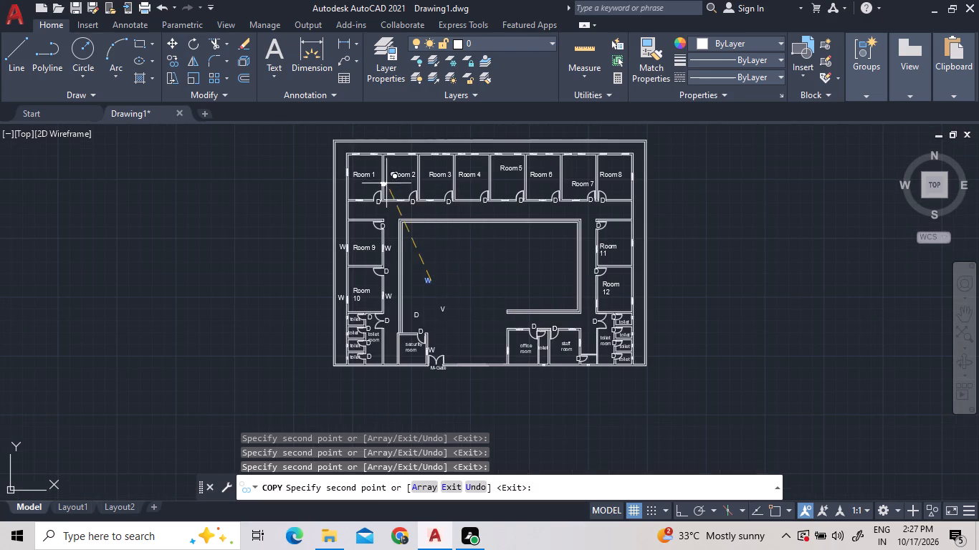
{"action": "scroll", "coordinate": [385, 206], "scroll_direction": "up", "scroll_amount": 3}
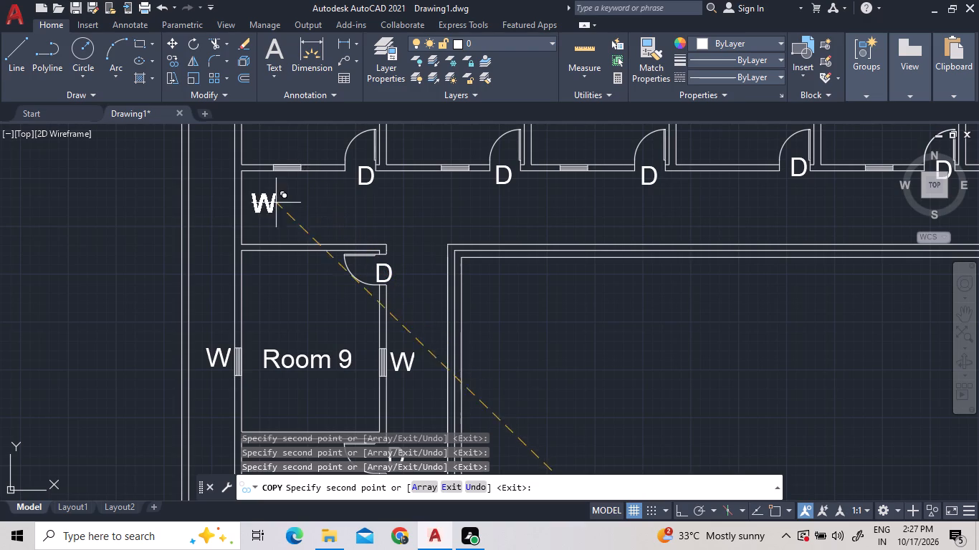
{"action": "double_click", "coordinate": [293, 191]}
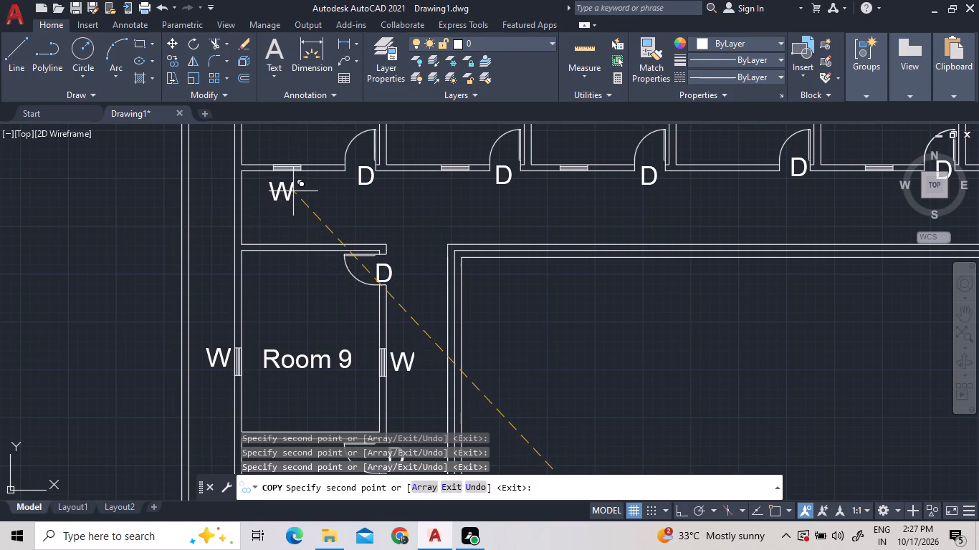
{"action": "left_click", "coordinate": [467, 188]}
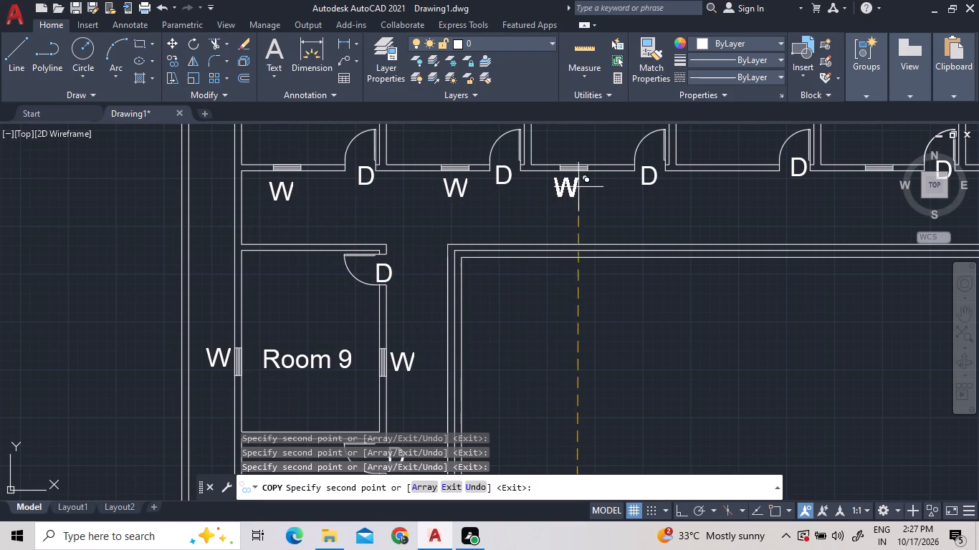
{"action": "left_click", "coordinate": [589, 186]}
Place copies of the "W" text below the corridor windows of Rooms 5, 6 and 7.
{"action": "scroll", "coordinate": [541, 228], "scroll_direction": "down", "scroll_amount": 2}
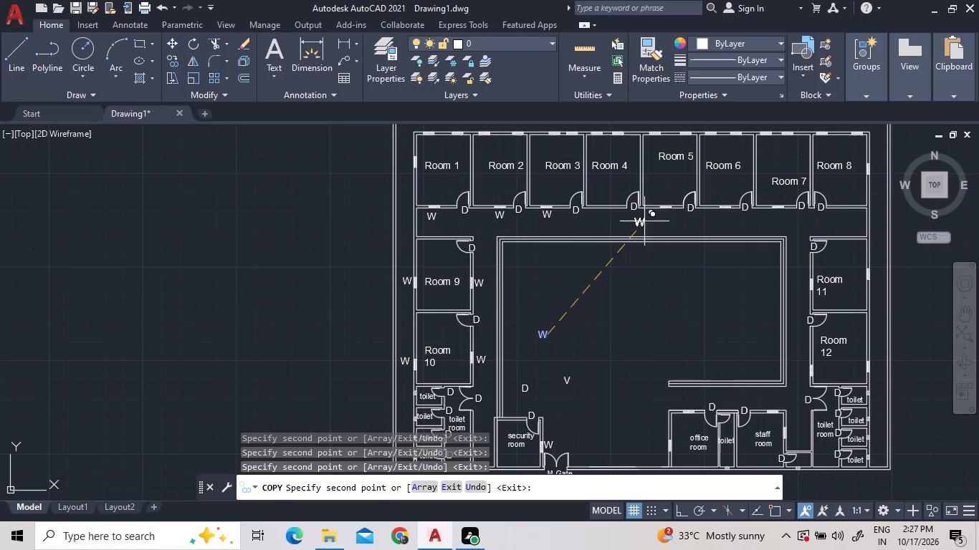
{"action": "scroll", "coordinate": [708, 211], "scroll_direction": "up", "scroll_amount": 3}
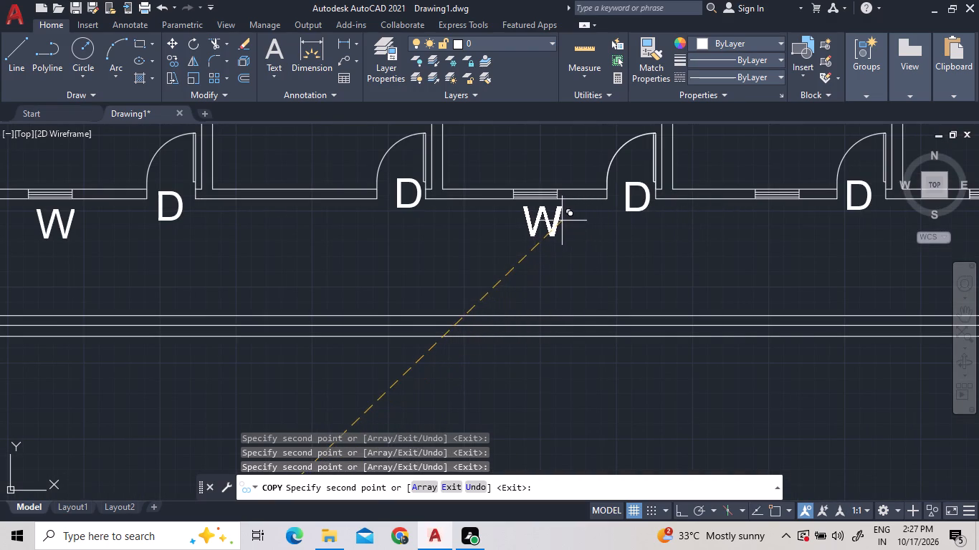
{"action": "left_click", "coordinate": [562, 221]}
{"action": "left_click", "coordinate": [791, 219]}
{"action": "scroll", "coordinate": [616, 256], "scroll_direction": "down", "scroll_amount": 2}
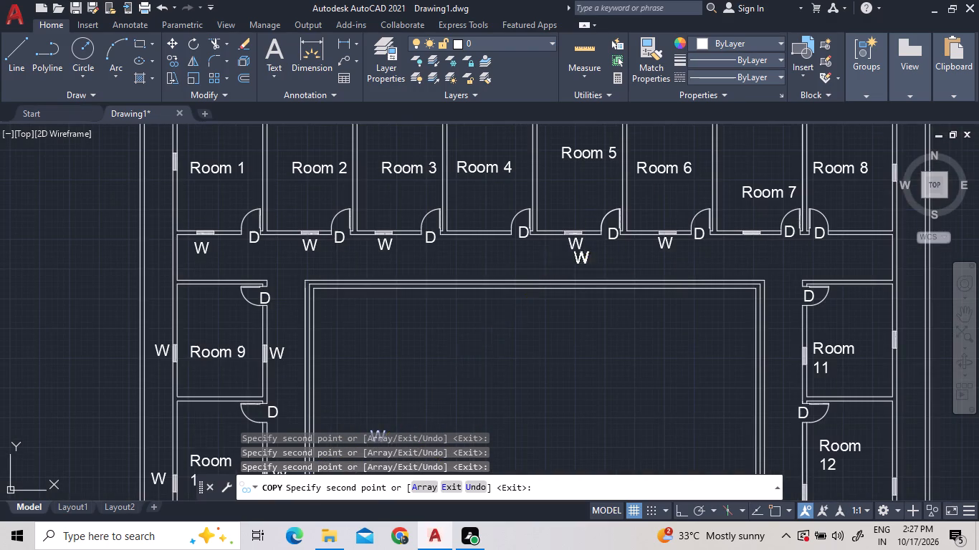
{"action": "left_click", "coordinate": [763, 244]}
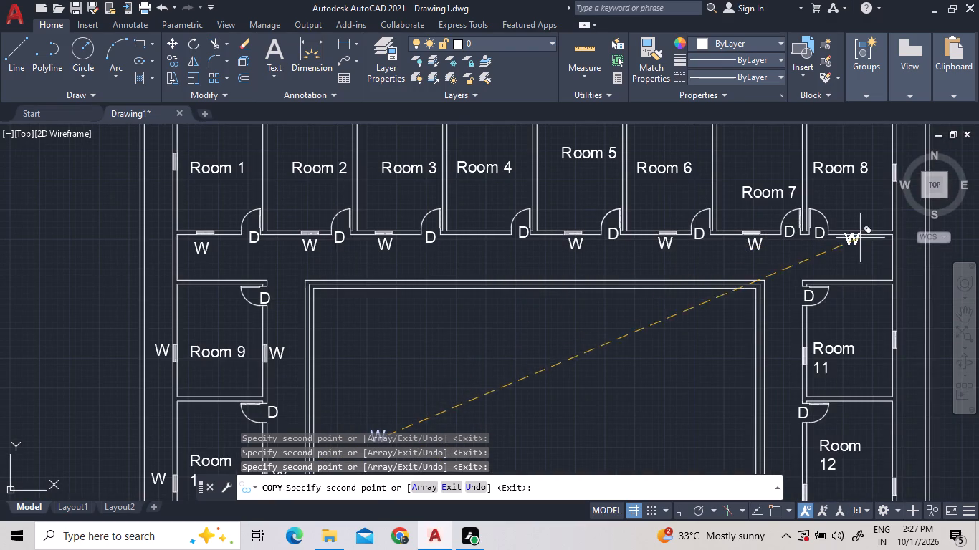
Place copies of the "W" text at the west and east windows of Room 11 and Room 12.
{"action": "left_click", "coordinate": [799, 357]}
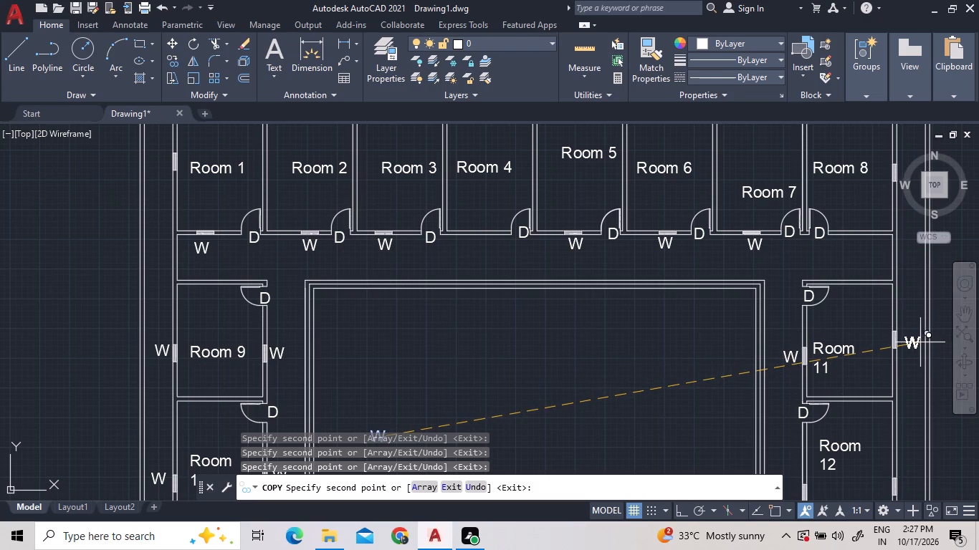
{"action": "left_click", "coordinate": [916, 342]}
{"action": "scroll", "coordinate": [803, 267], "scroll_direction": "down", "scroll_amount": 3}
{"action": "scroll", "coordinate": [818, 351], "scroll_direction": "up", "scroll_amount": 1}
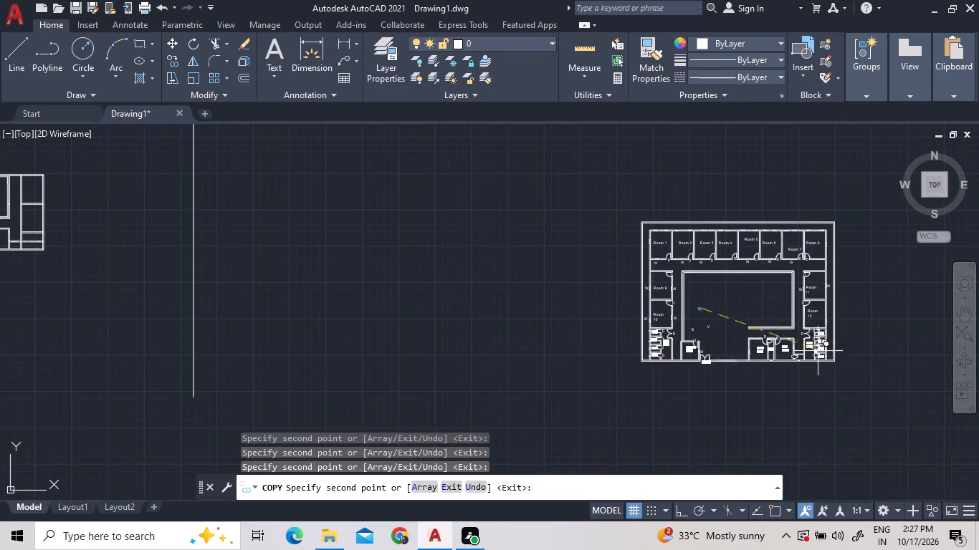
{"action": "scroll", "coordinate": [818, 351], "scroll_direction": "up", "scroll_amount": 2}
{"action": "scroll", "coordinate": [755, 250], "scroll_direction": "up", "scroll_amount": 3}
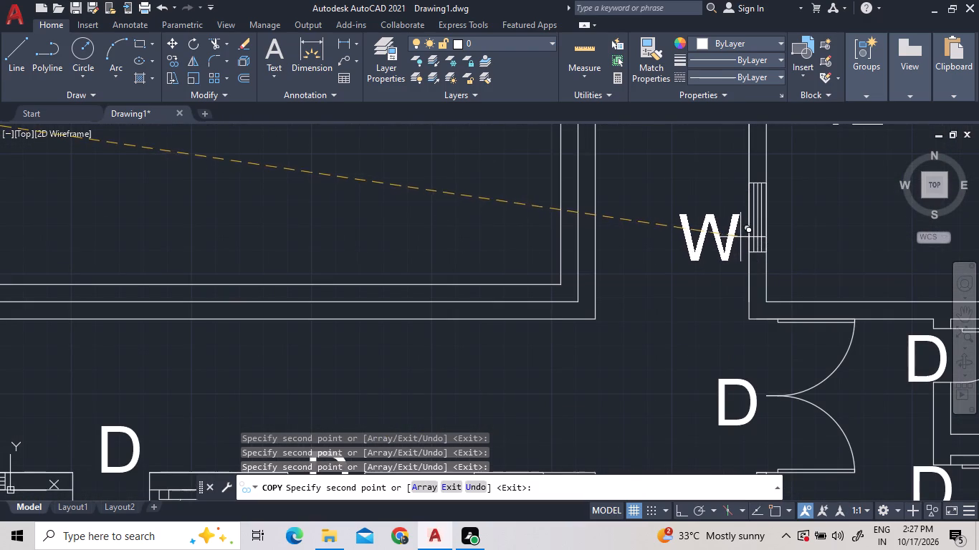
{"action": "left_click", "coordinate": [741, 236]}
{"action": "scroll", "coordinate": [686, 272], "scroll_direction": "down", "scroll_amount": 2}
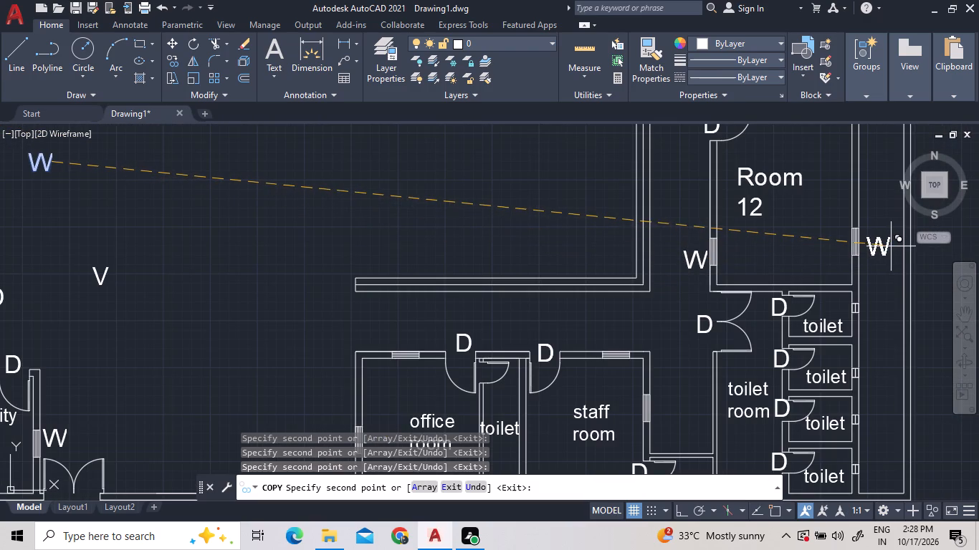
{"action": "left_click", "coordinate": [891, 246]}
Place copies of the "W" text at the staff room's east and north windows and the office room's north and west windows.
{"action": "scroll", "coordinate": [672, 238], "scroll_direction": "down", "scroll_amount": 3}
{"action": "scroll", "coordinate": [673, 306], "scroll_direction": "up", "scroll_amount": 3}
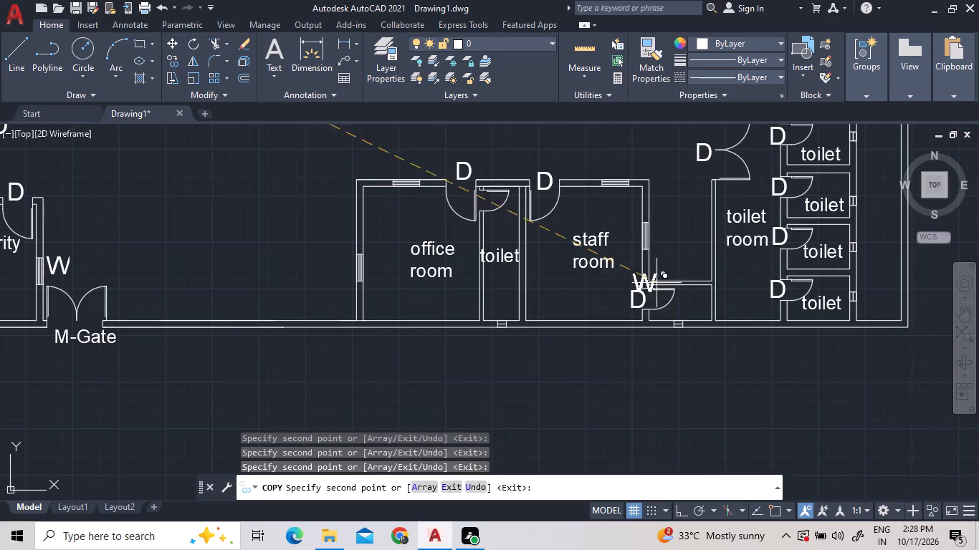
{"action": "left_click", "coordinate": [676, 238]}
{"action": "left_click", "coordinate": [620, 163]}
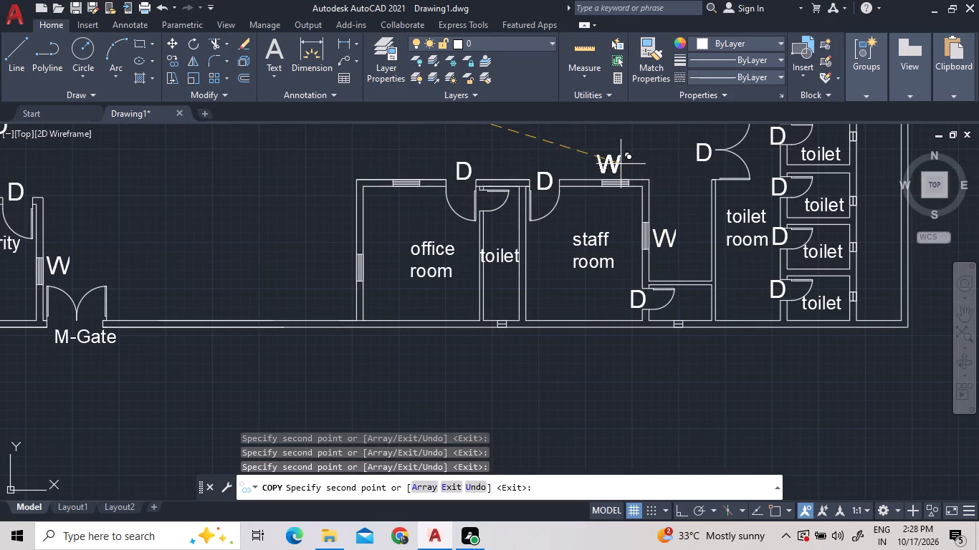
{"action": "left_click", "coordinate": [416, 166]}
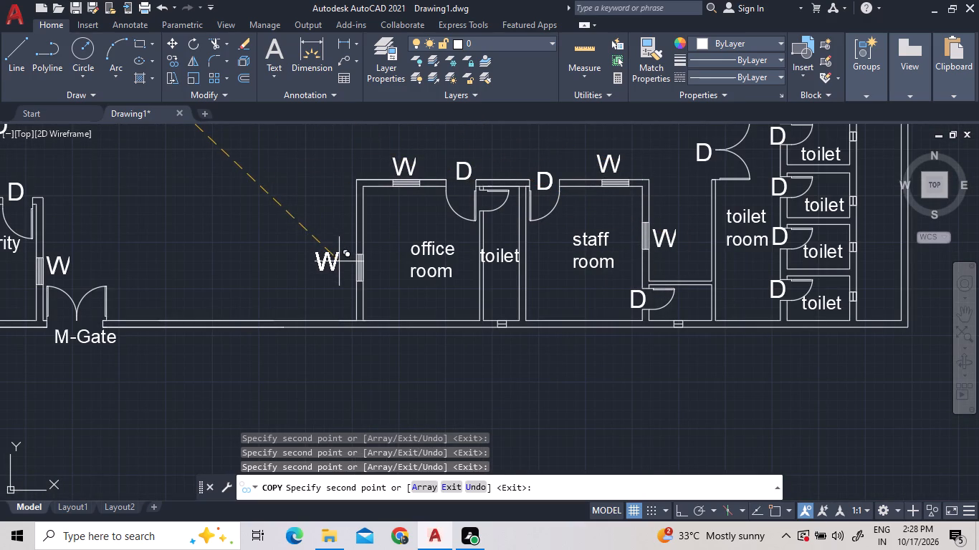
{"action": "left_click", "coordinate": [345, 267]}
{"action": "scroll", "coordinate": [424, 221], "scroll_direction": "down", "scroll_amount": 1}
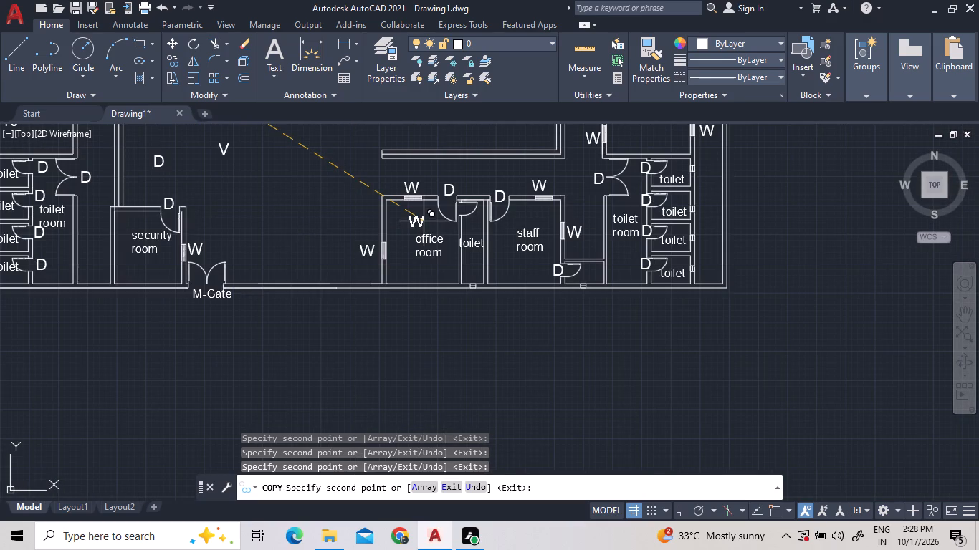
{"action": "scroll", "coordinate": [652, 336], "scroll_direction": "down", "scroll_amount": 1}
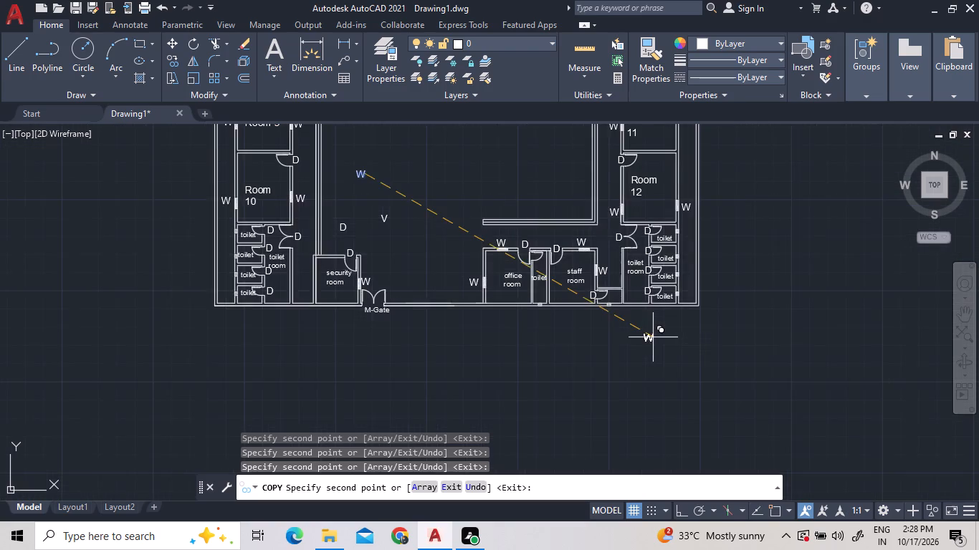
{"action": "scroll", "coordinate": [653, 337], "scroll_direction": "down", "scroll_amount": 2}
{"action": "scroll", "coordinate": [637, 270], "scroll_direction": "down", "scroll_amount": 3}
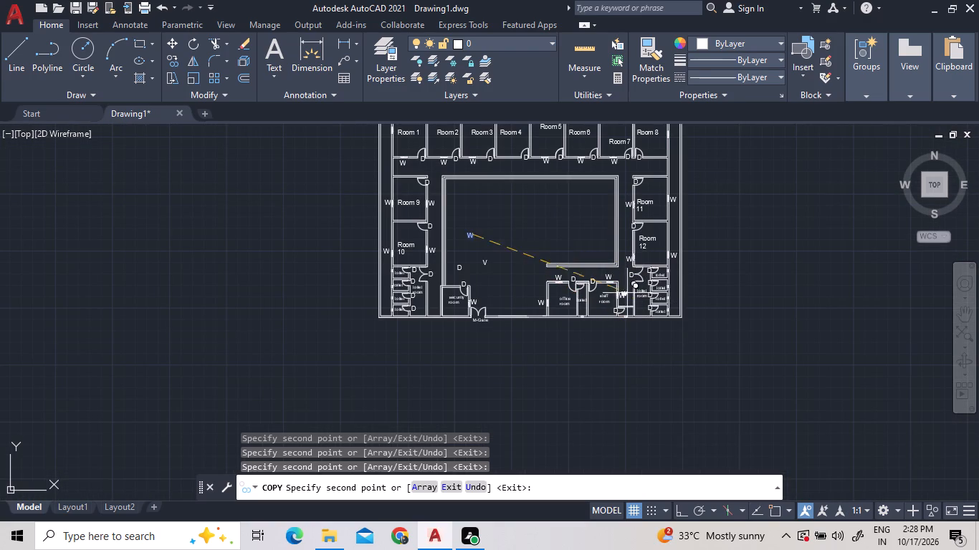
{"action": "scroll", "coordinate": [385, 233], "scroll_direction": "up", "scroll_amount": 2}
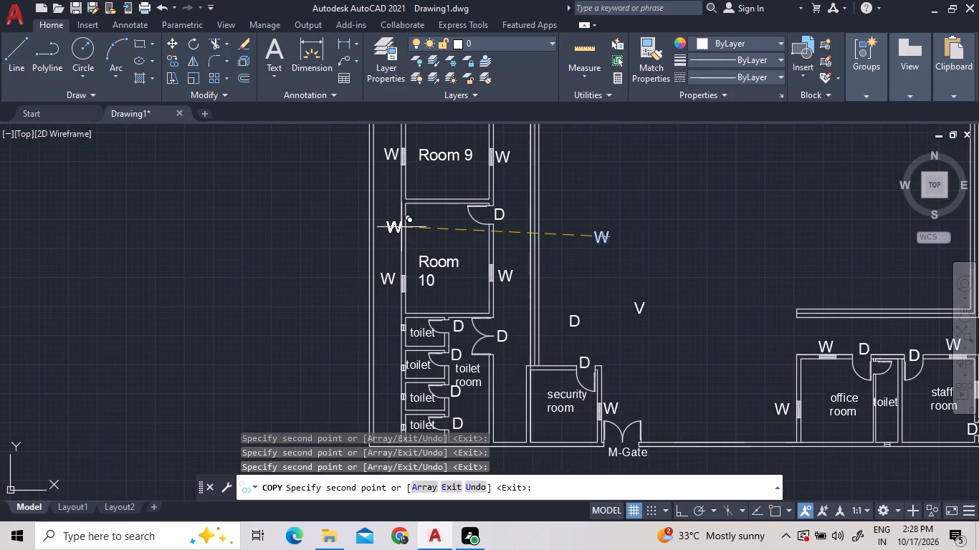
Place copies of the "W" text above the two north windows of Room 4 and the two of Room 3.
{"action": "scroll", "coordinate": [401, 227], "scroll_direction": "down", "scroll_amount": 4}
{"action": "middle_click_drag", "start_coordinate": [524, 218], "coordinate": [525, 218]}
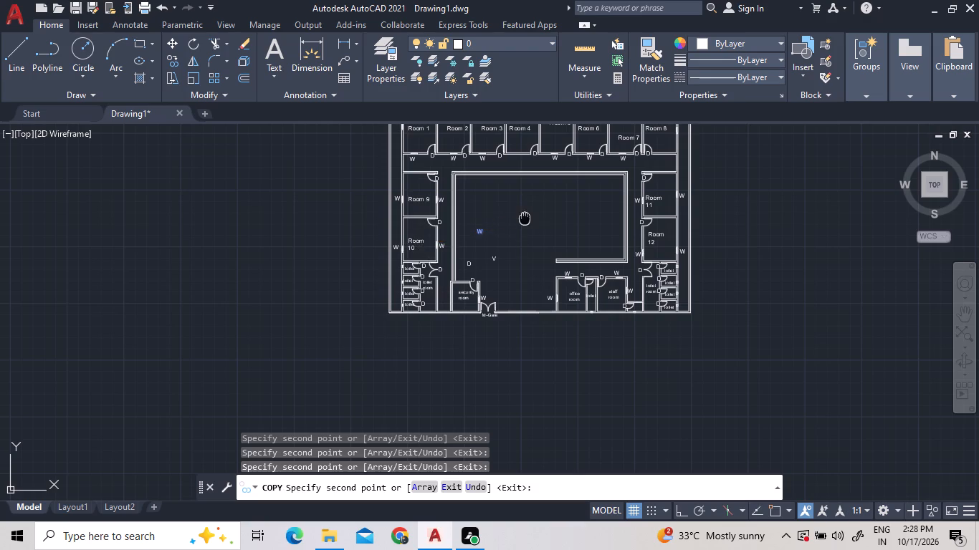
{"action": "middle_click_drag", "start_coordinate": [525, 218], "coordinate": [530, 331]}
{"action": "scroll", "coordinate": [533, 299], "scroll_direction": "down", "scroll_amount": 1}
{"action": "scroll", "coordinate": [530, 328], "scroll_direction": "up", "scroll_amount": 1}
{"action": "scroll", "coordinate": [473, 198], "scroll_direction": "up", "scroll_amount": 1}
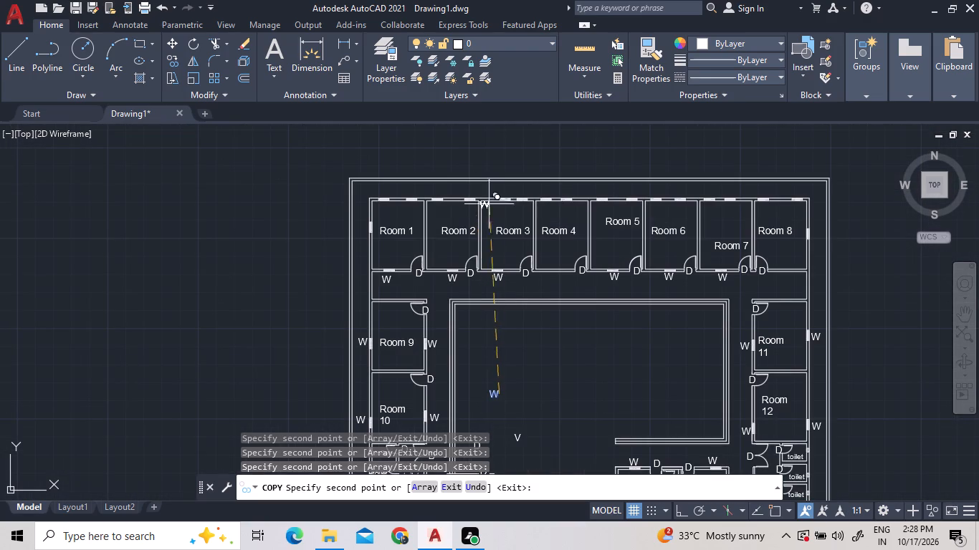
{"action": "scroll", "coordinate": [566, 288], "scroll_direction": "up", "scroll_amount": 1}
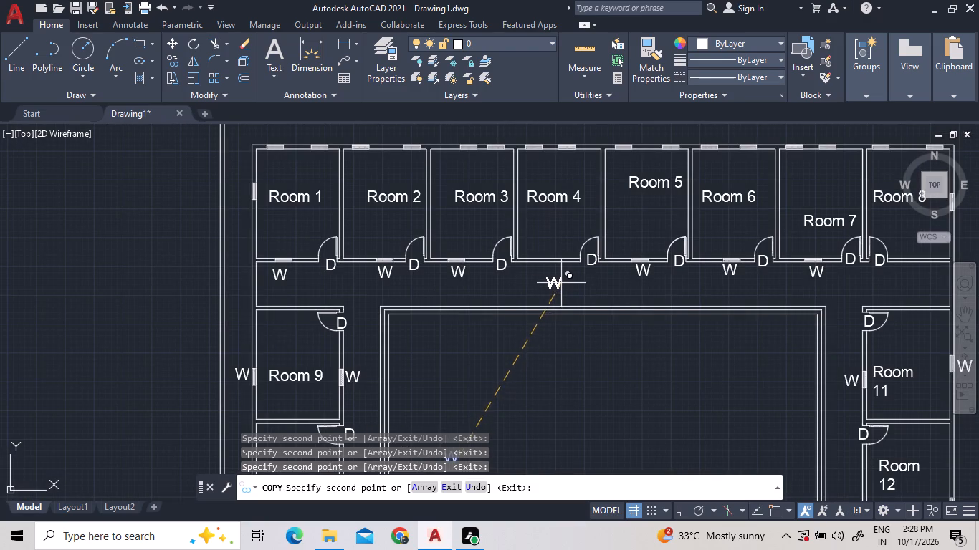
{"action": "scroll", "coordinate": [561, 282], "scroll_direction": "down", "scroll_amount": 1}
{"action": "scroll", "coordinate": [551, 188], "scroll_direction": "up", "scroll_amount": 2}
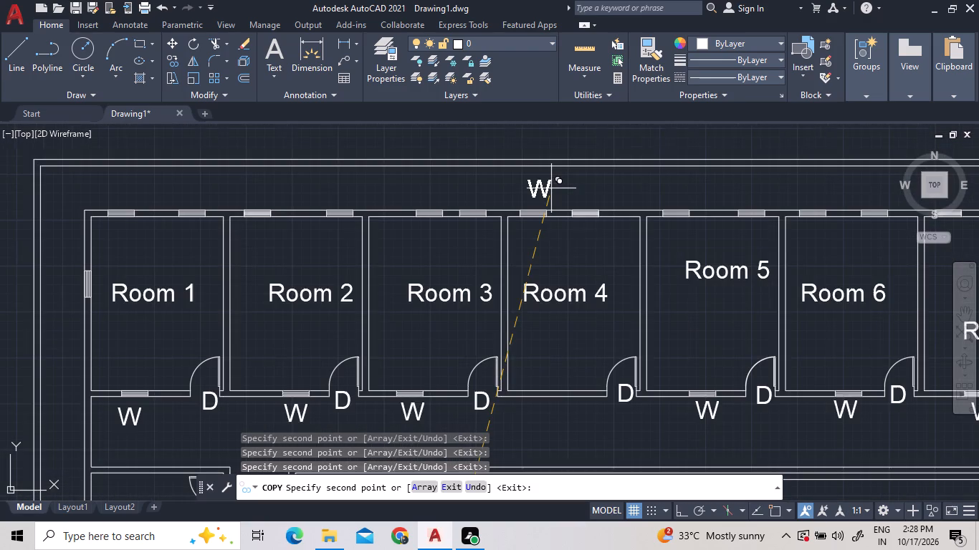
{"action": "left_click", "coordinate": [551, 189]}
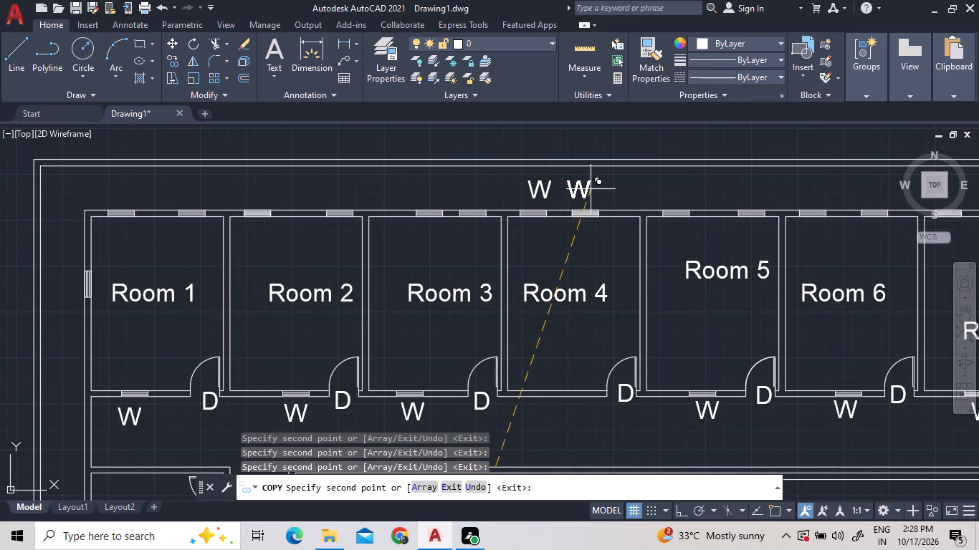
{"action": "left_click", "coordinate": [591, 189]}
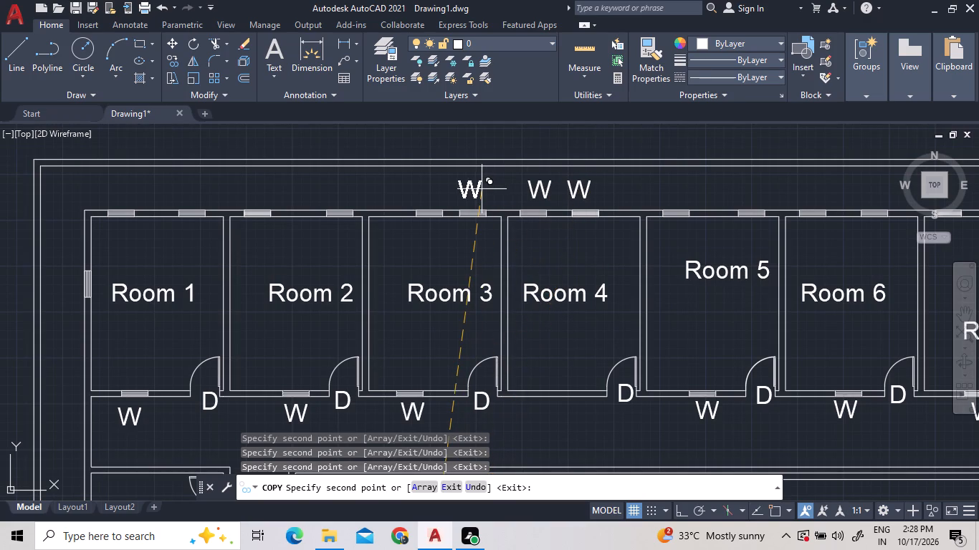
{"action": "double_click", "coordinate": [482, 189]}
{"action": "left_click", "coordinate": [446, 188]}
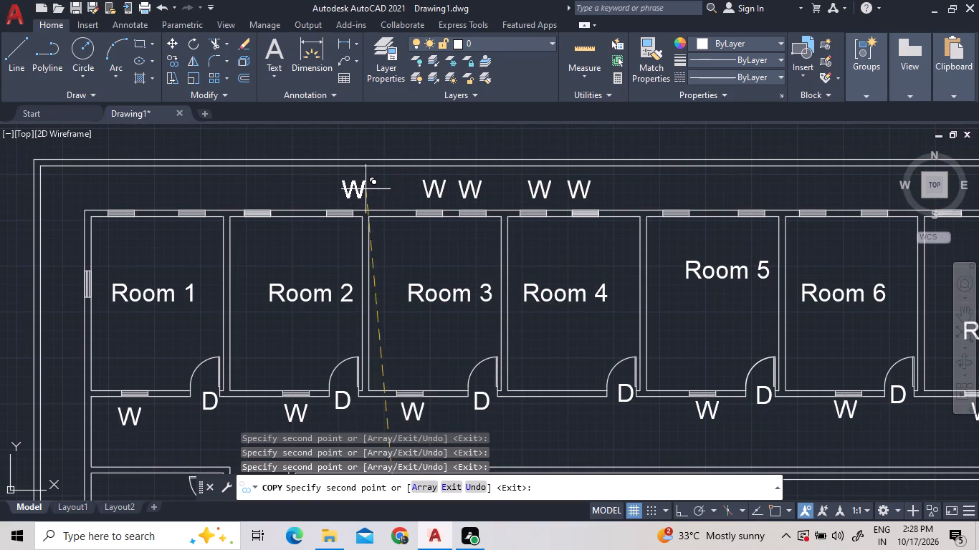
Place copies of the "W" text above the north windows of Rooms 2 and 1 and beside Room 1's west window.
{"action": "left_click", "coordinate": [351, 193]}
{"action": "left_click", "coordinate": [267, 196]}
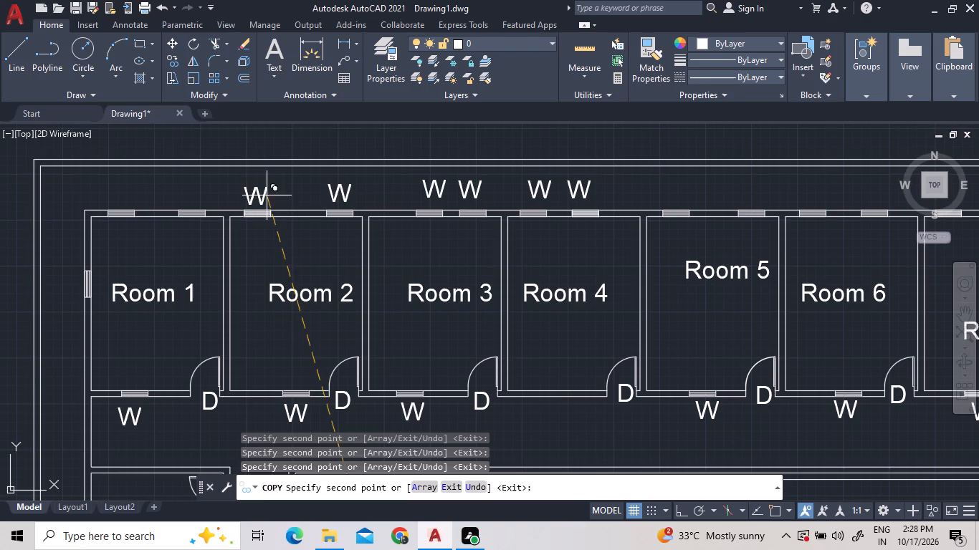
{"action": "left_click", "coordinate": [211, 195]}
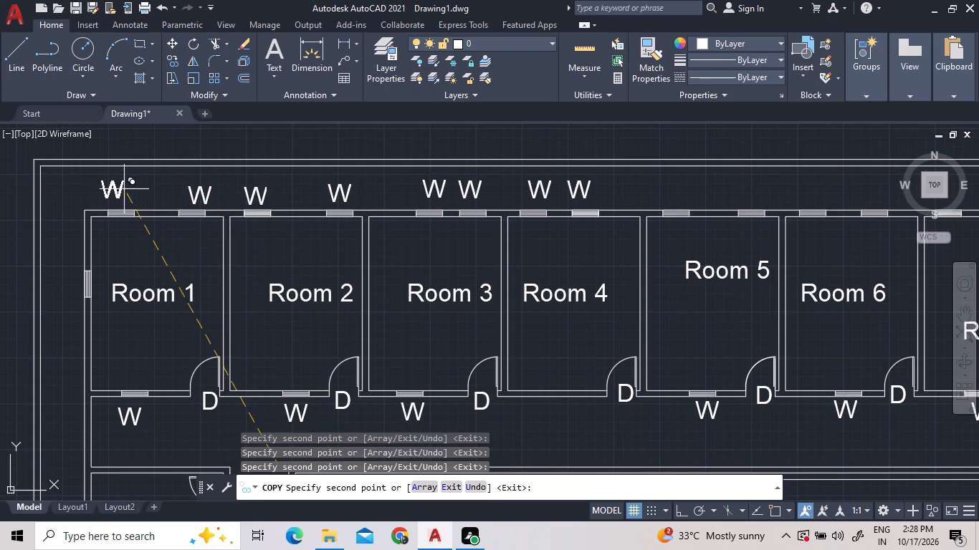
{"action": "left_click", "coordinate": [134, 190]}
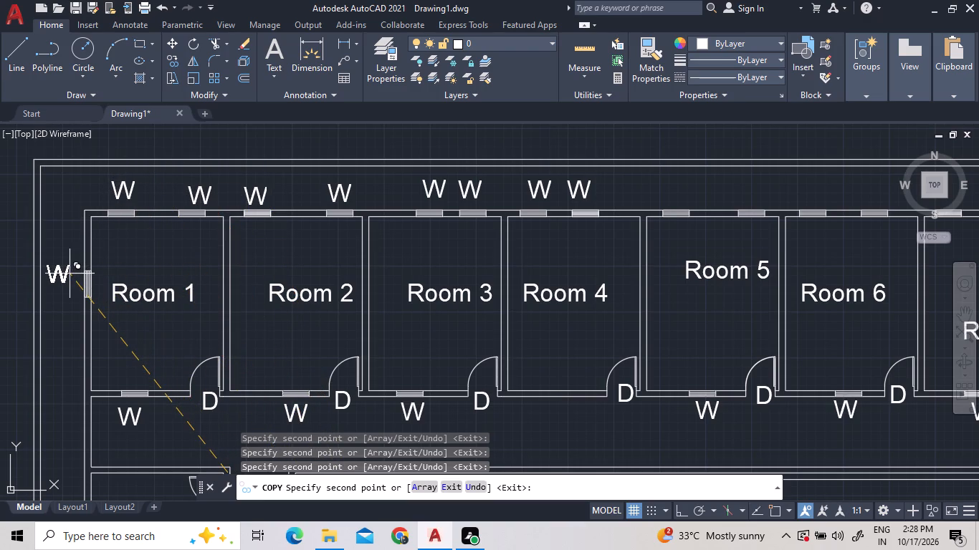
{"action": "left_click", "coordinate": [79, 268]}
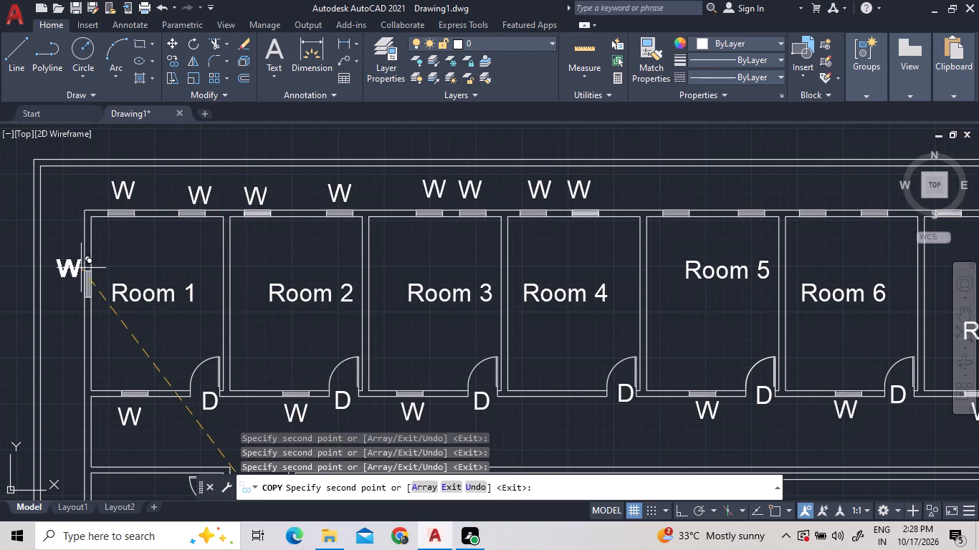
Place copies of the "W" text above the north windows of Rooms 5, 6 and 7, two per room.
{"action": "left_click", "coordinate": [677, 192]}
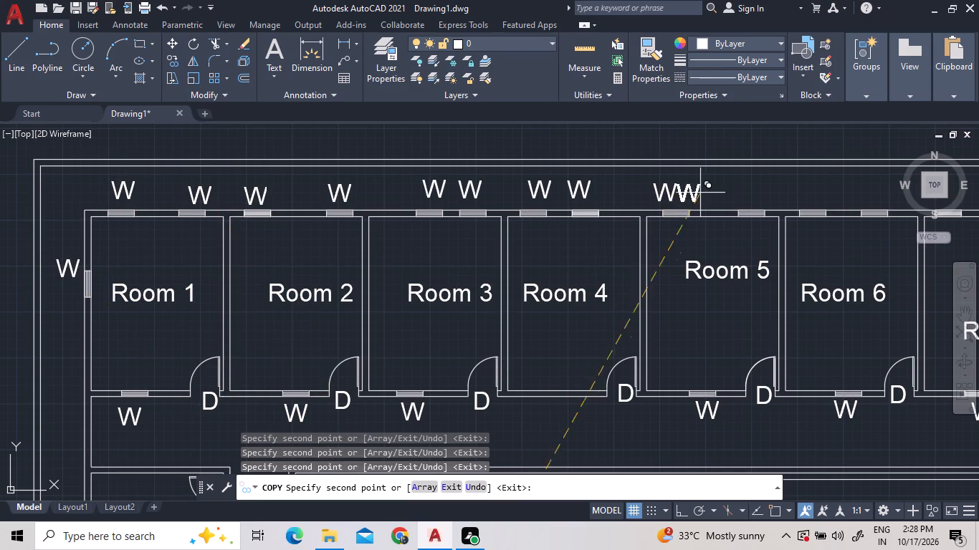
{"action": "double_click", "coordinate": [755, 189]}
{"action": "scroll", "coordinate": [578, 255], "scroll_direction": "down", "scroll_amount": 2}
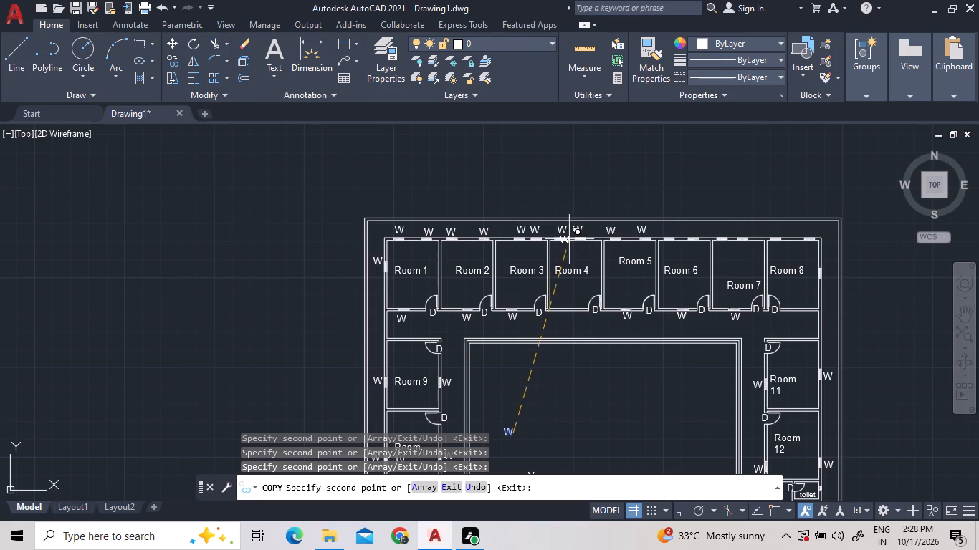
{"action": "scroll", "coordinate": [695, 227], "scroll_direction": "up", "scroll_amount": 3}
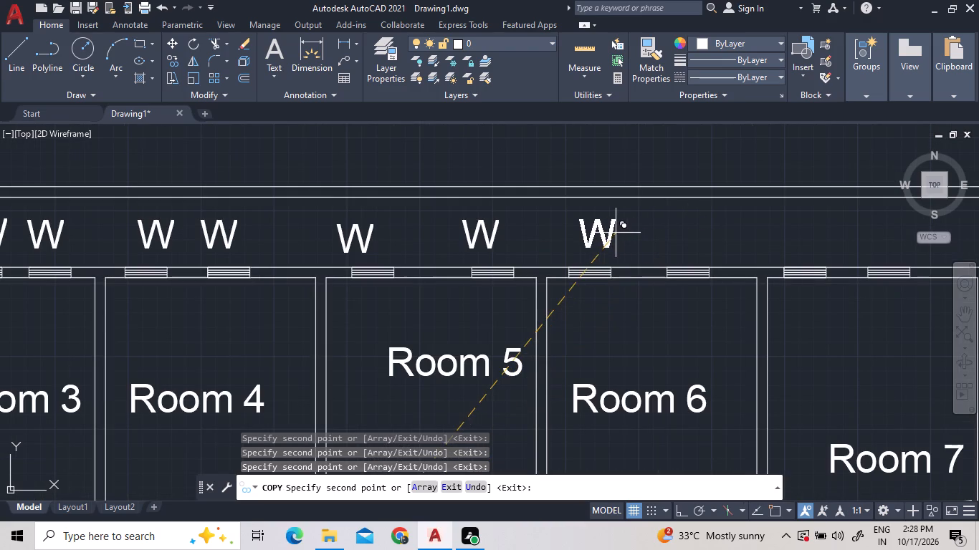
{"action": "double_click", "coordinate": [614, 233]}
{"action": "double_click", "coordinate": [693, 228]}
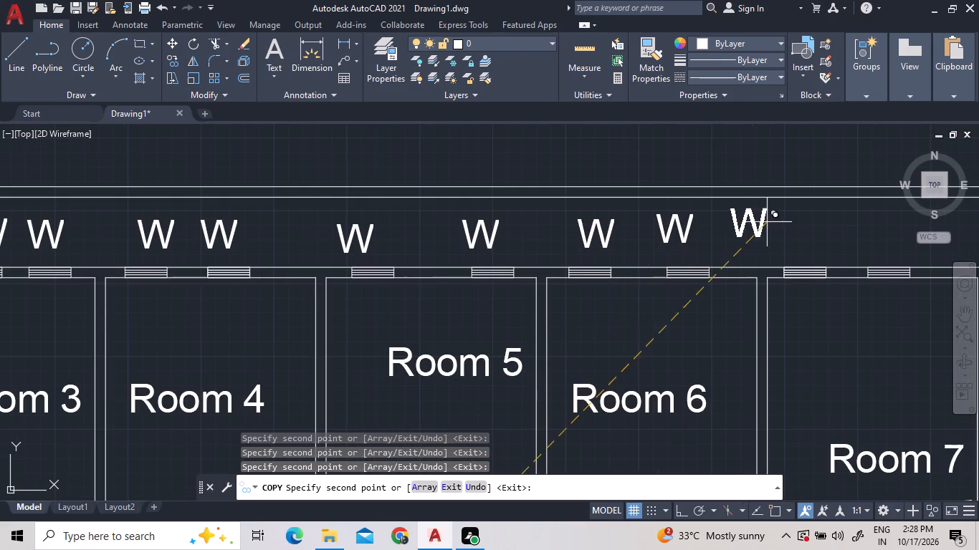
{"action": "double_click", "coordinate": [801, 214]}
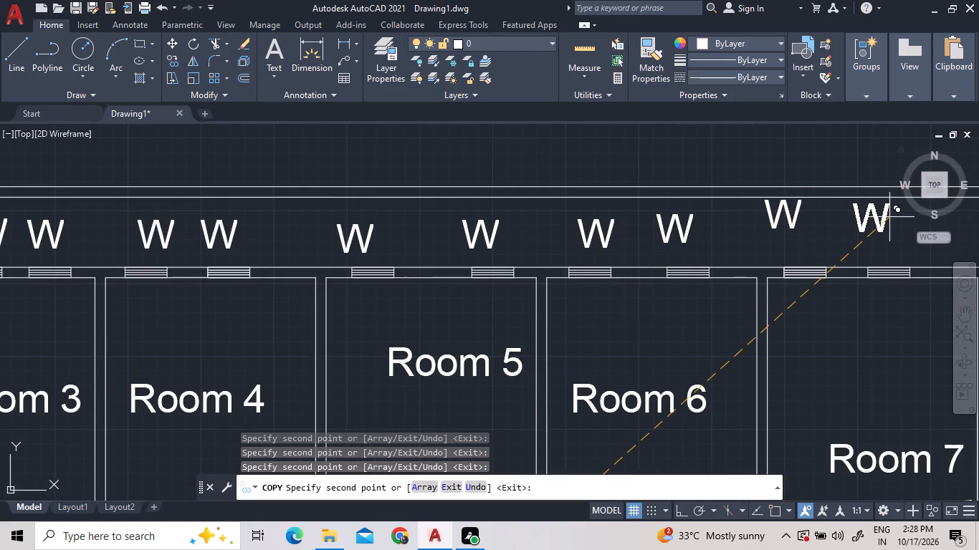
{"action": "left_click", "coordinate": [889, 217]}
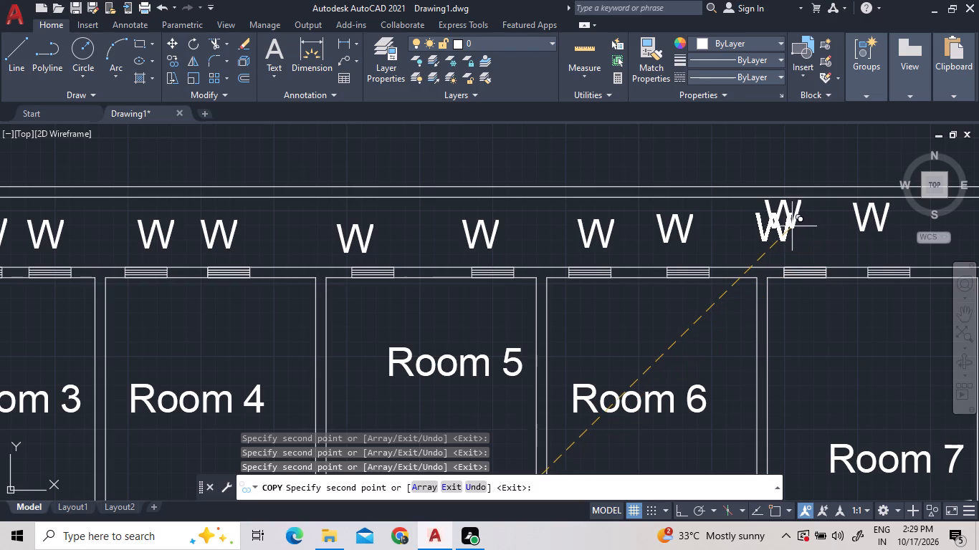
Place copies of the "W" text at Room 8's two north windows and east window, and end the copying.
{"action": "scroll", "coordinate": [644, 252], "scroll_direction": "down", "scroll_amount": 3}
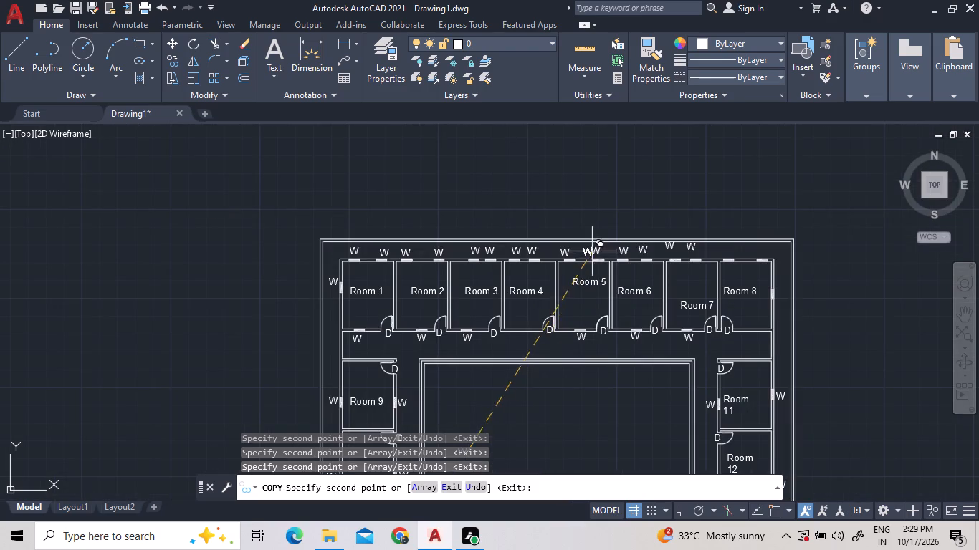
{"action": "scroll", "coordinate": [750, 242], "scroll_direction": "up", "scroll_amount": 2}
{"action": "left_click", "coordinate": [789, 267]}
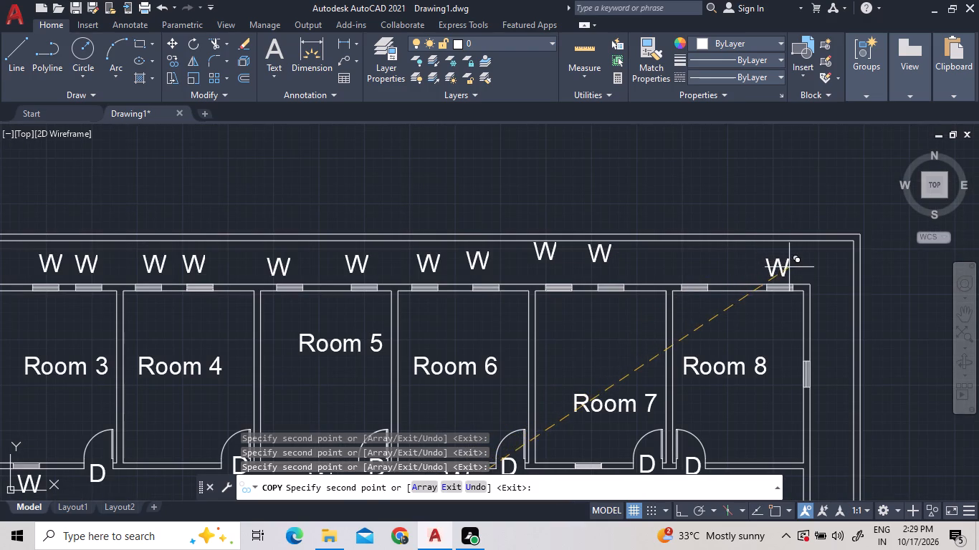
{"action": "double_click", "coordinate": [699, 269]}
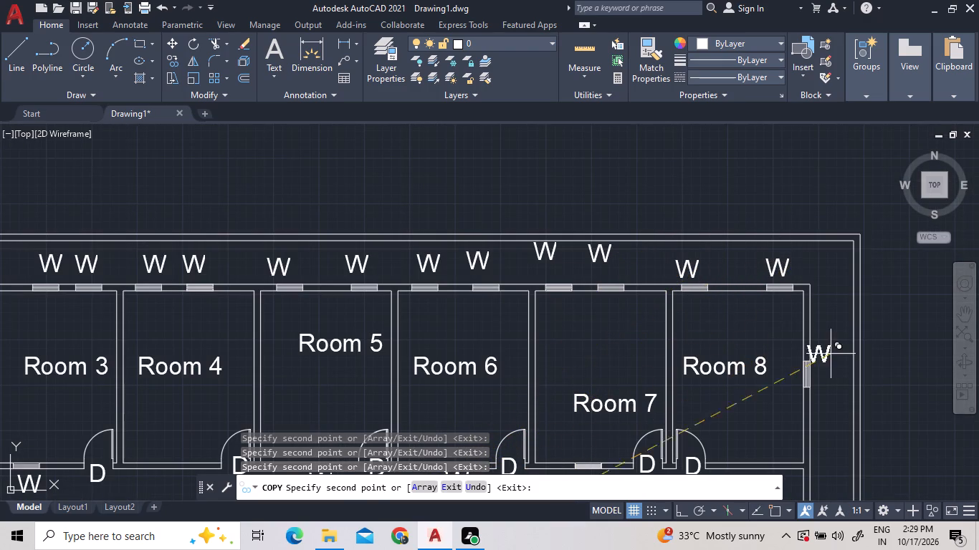
{"action": "double_click", "coordinate": [838, 380]}
{"action": "scroll", "coordinate": [715, 312], "scroll_direction": "down", "scroll_amount": 1}
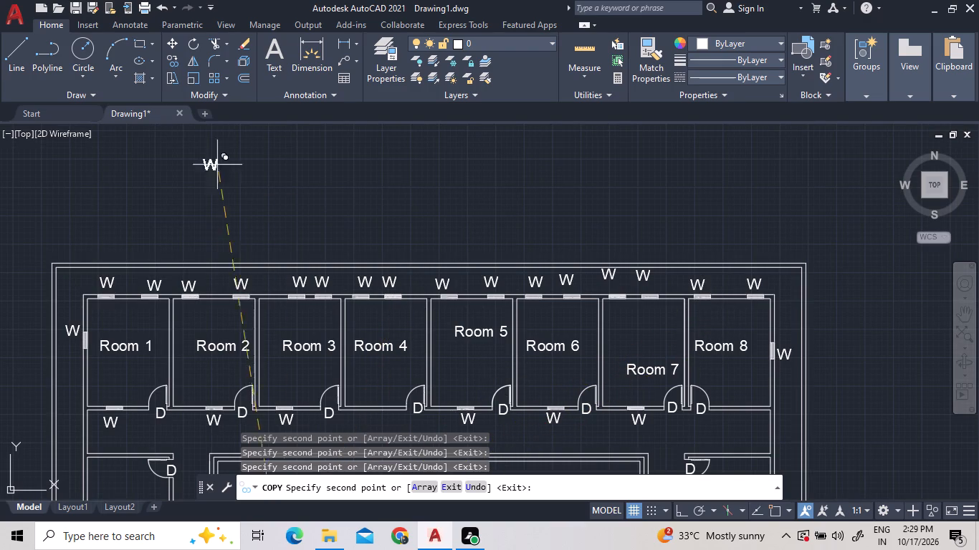
{"action": "scroll", "coordinate": [386, 160], "scroll_direction": "down", "scroll_amount": 1}
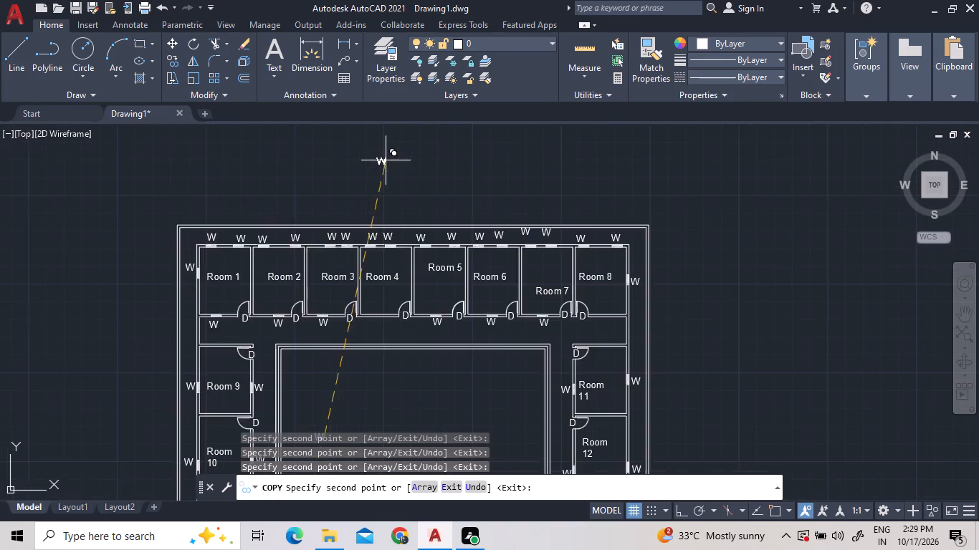
{"action": "scroll", "coordinate": [386, 160], "scroll_direction": "down", "scroll_amount": 1}
{"action": "scroll", "coordinate": [530, 344], "scroll_direction": "up", "scroll_amount": 1}
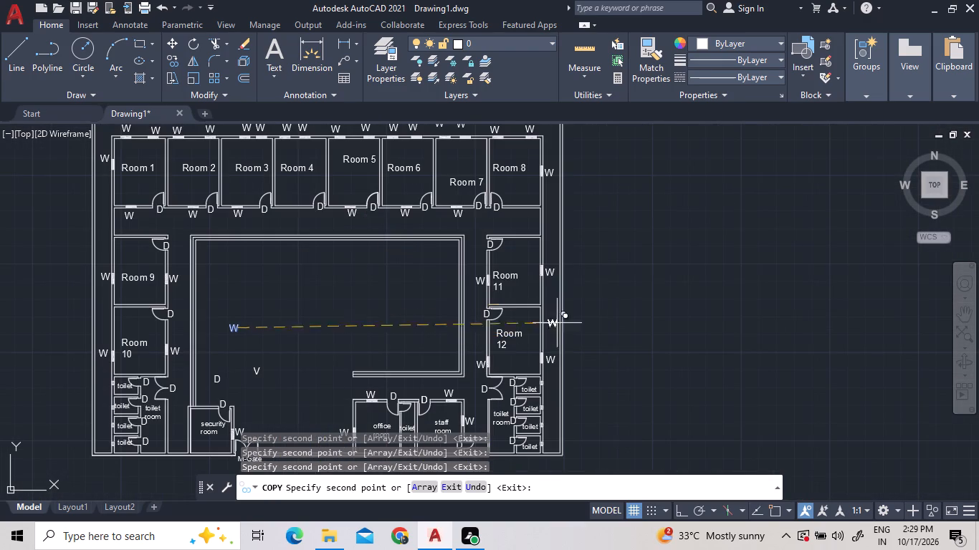
{"action": "right_click", "coordinate": [668, 254]}
{"action": "left_click", "coordinate": [679, 264]}
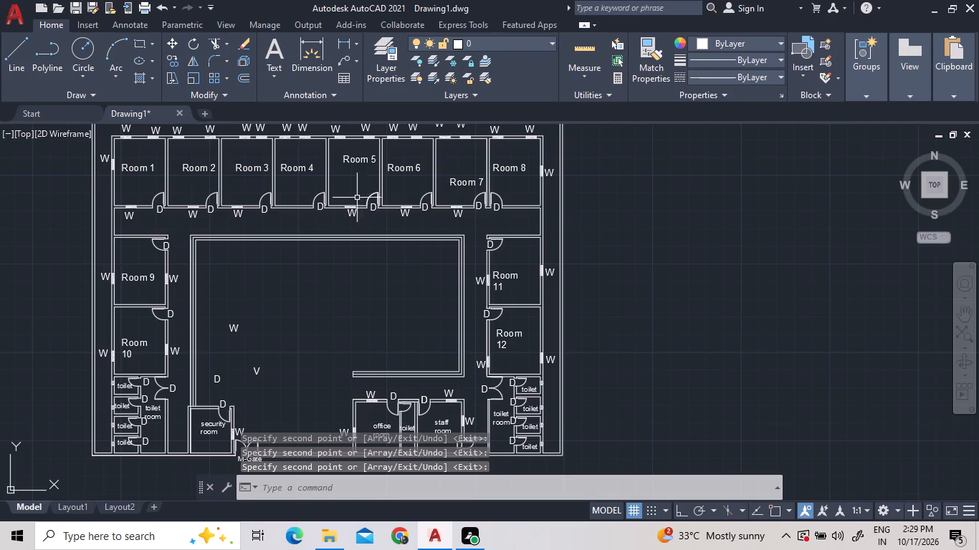
Copy Room 5's corridor window about 18 feet west into Room 4's corridor wall, with Ortho on.
{"action": "scroll", "coordinate": [357, 201], "scroll_direction": "up", "scroll_amount": 7}
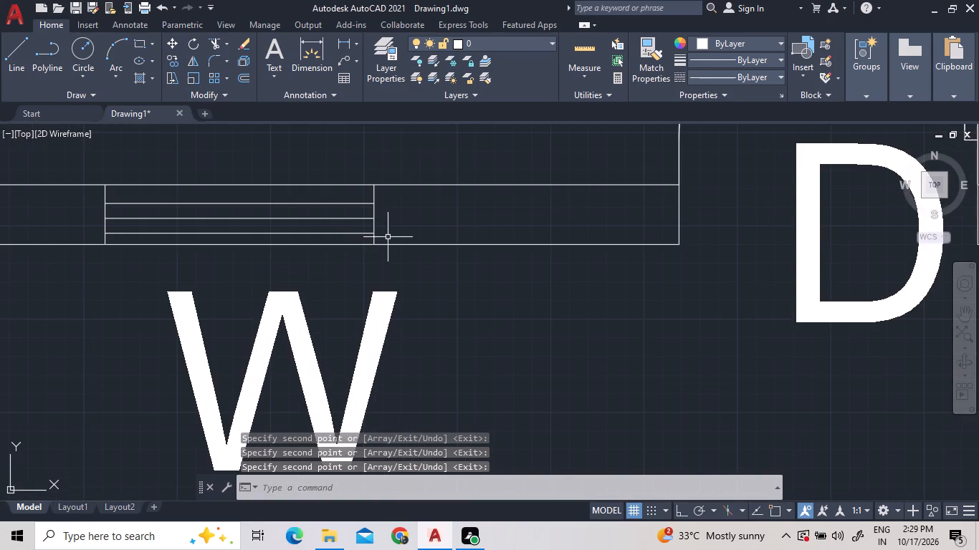
{"action": "double_click", "coordinate": [388, 237]}
{"action": "double_click", "coordinate": [325, 198]}
{"action": "right_click", "coordinate": [325, 198]}
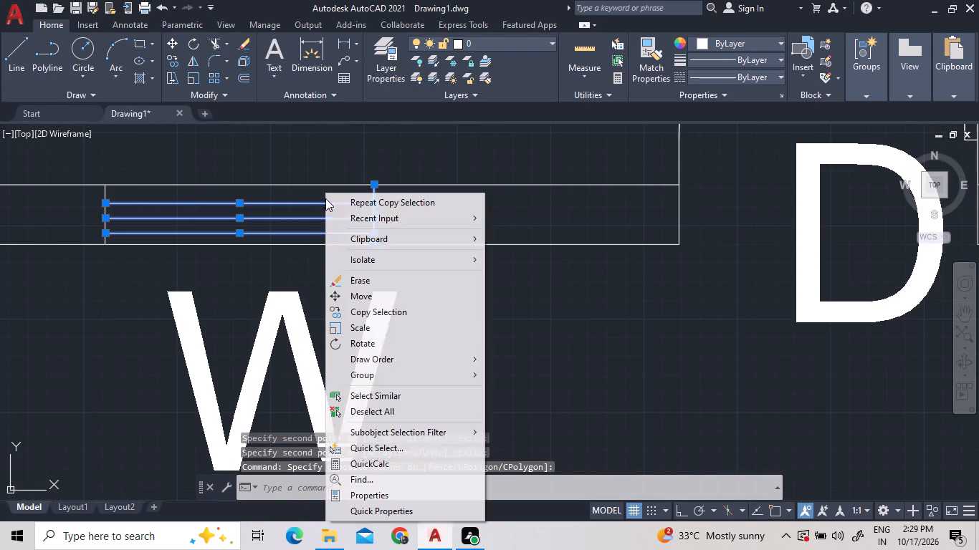
{"action": "left_click", "coordinate": [108, 190]}
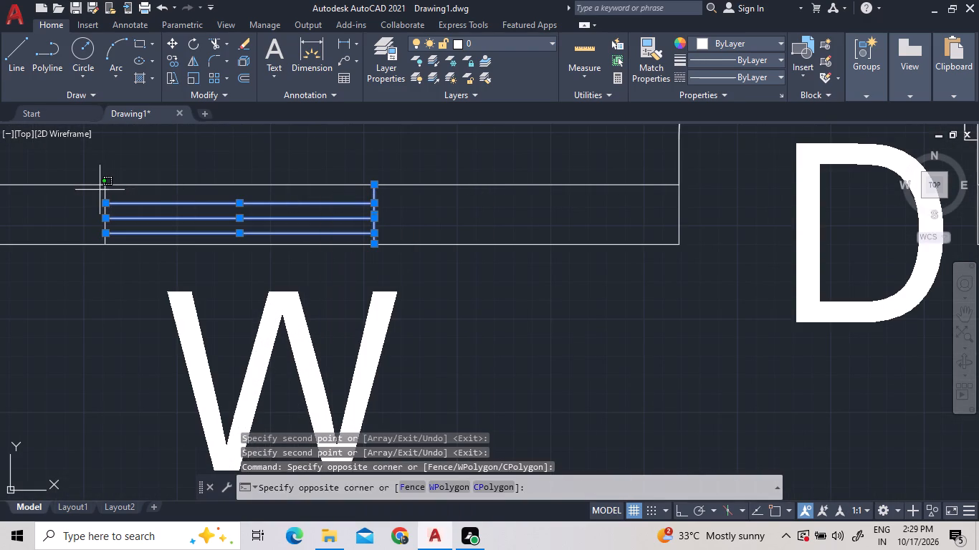
{"action": "left_click", "coordinate": [100, 190]}
{"action": "right_click", "coordinate": [157, 175]}
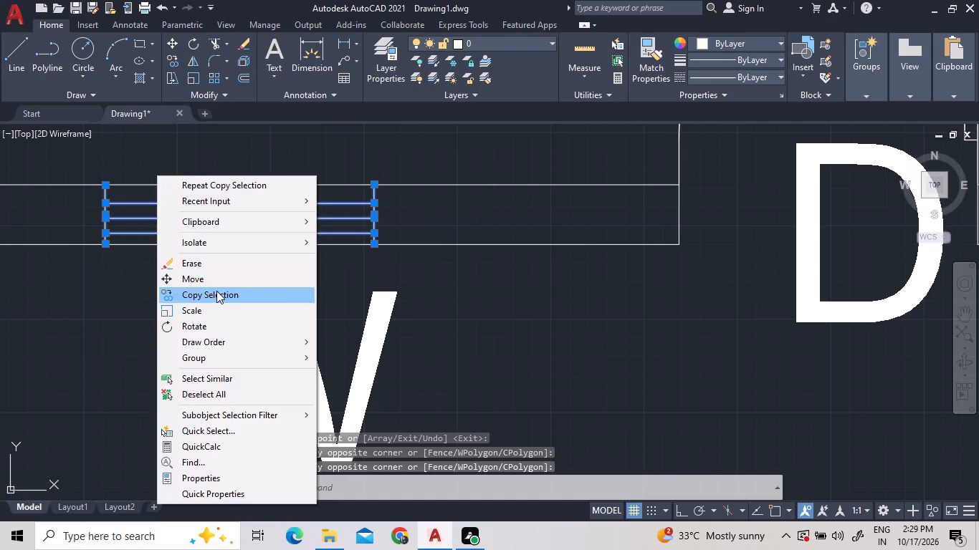
{"action": "left_click", "coordinate": [216, 291]}
{"action": "scroll", "coordinate": [449, 261], "scroll_direction": "down", "scroll_amount": 3}
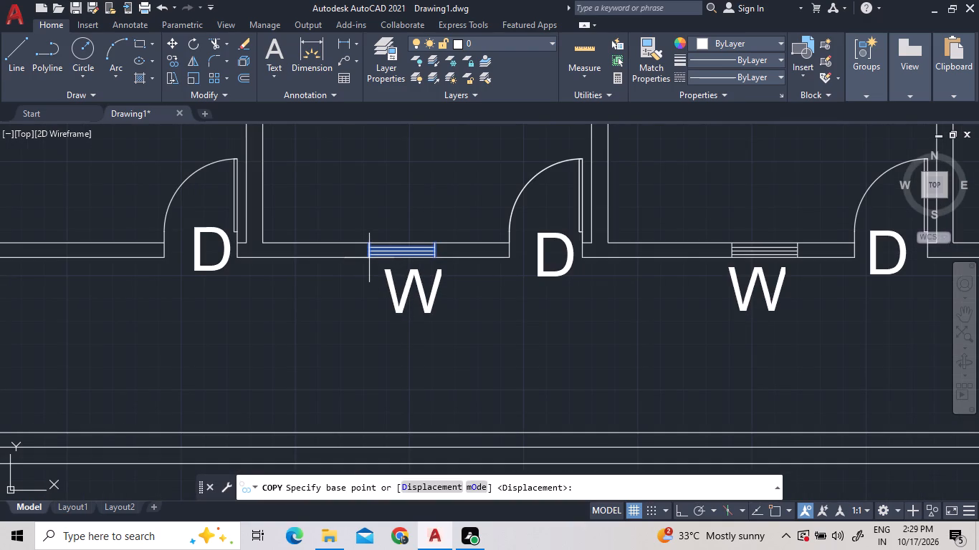
{"action": "left_click", "coordinate": [368, 258]}
{"action": "scroll", "coordinate": [252, 269], "scroll_direction": "down", "scroll_amount": 2}
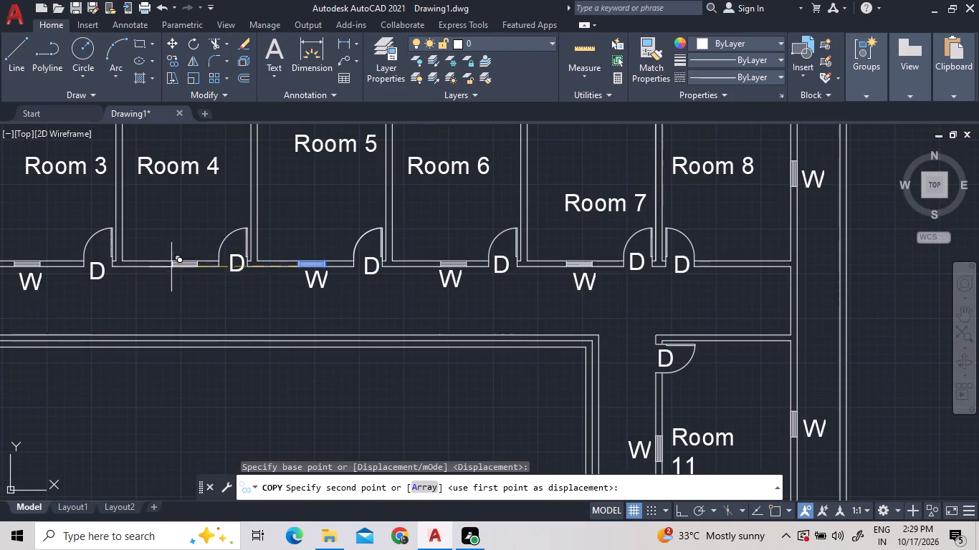
{"action": "scroll", "coordinate": [130, 259], "scroll_direction": "up", "scroll_amount": 2}
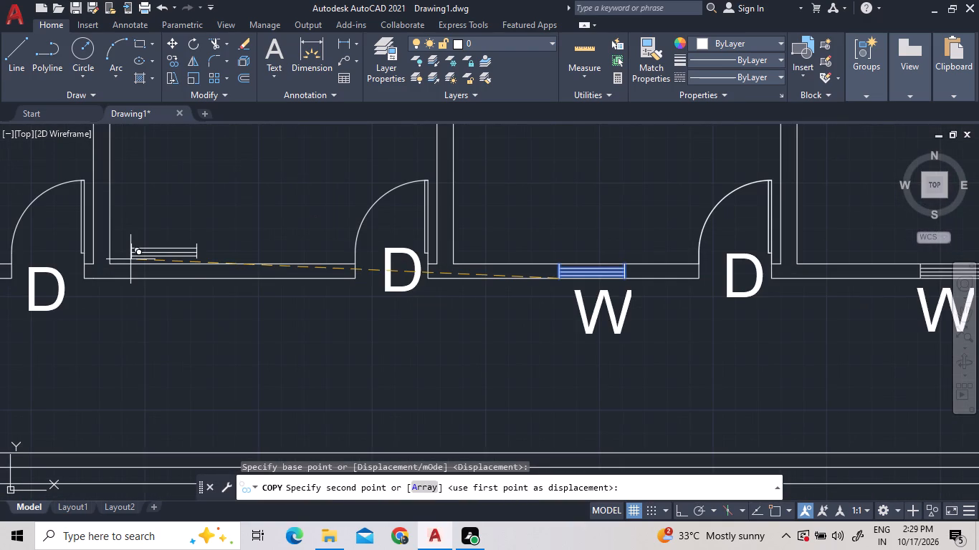
{"action": "key", "text": "F8"}
{"action": "scroll", "coordinate": [151, 251], "scroll_direction": "up", "scroll_amount": 1}
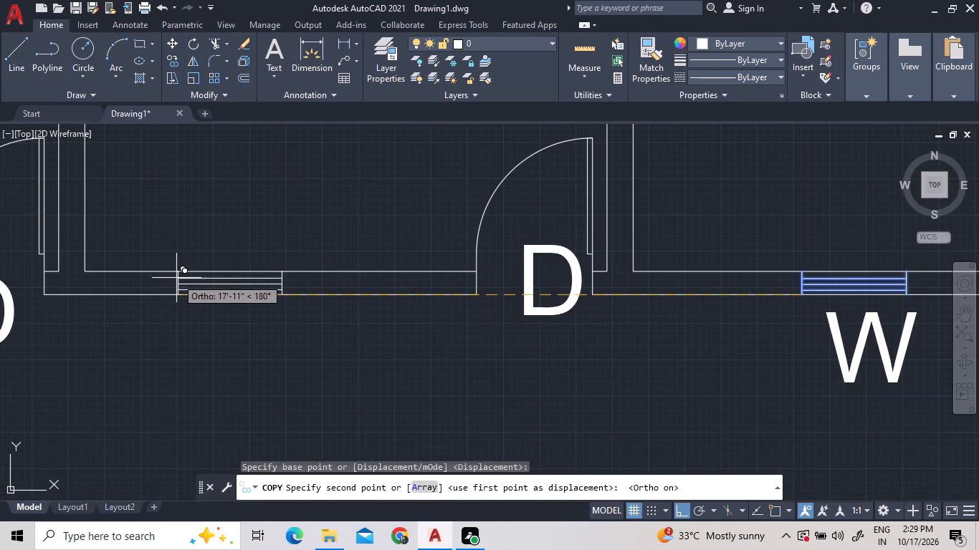
{"action": "left_click", "coordinate": [186, 281]}
{"action": "scroll", "coordinate": [197, 241], "scroll_direction": "down", "scroll_amount": 4}
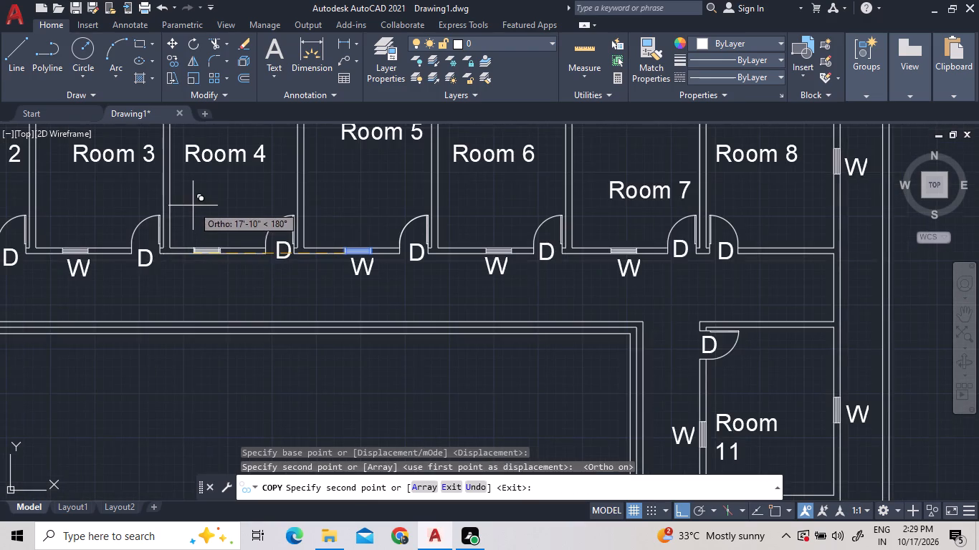
{"action": "key", "text": "Escape"}
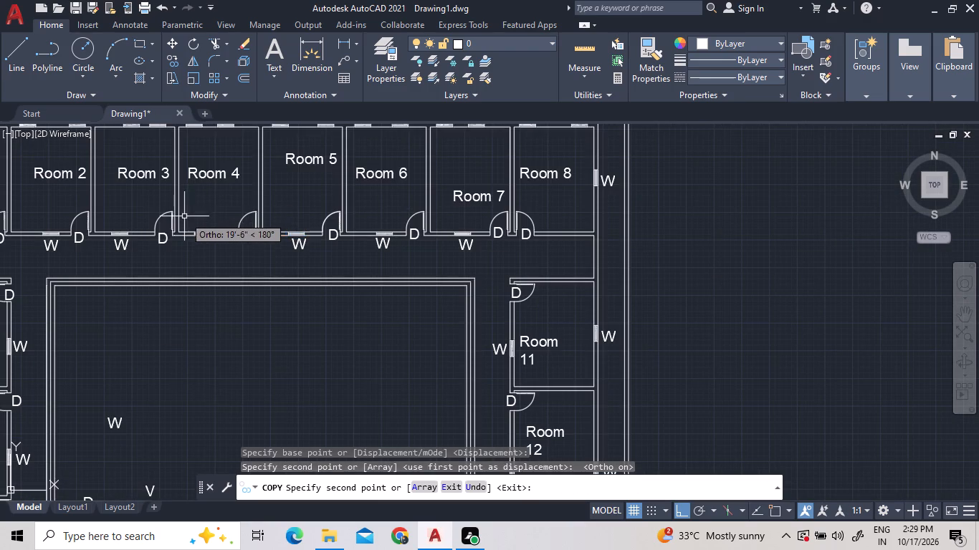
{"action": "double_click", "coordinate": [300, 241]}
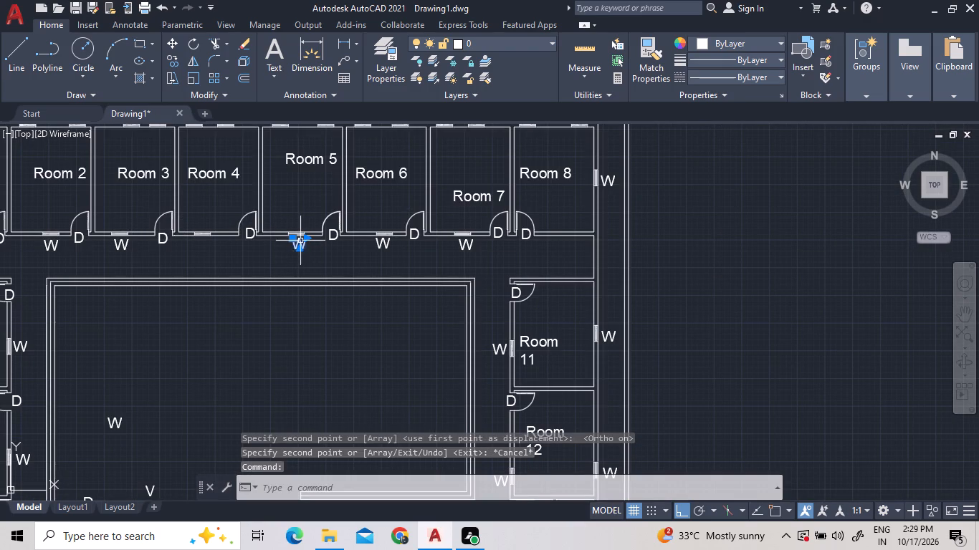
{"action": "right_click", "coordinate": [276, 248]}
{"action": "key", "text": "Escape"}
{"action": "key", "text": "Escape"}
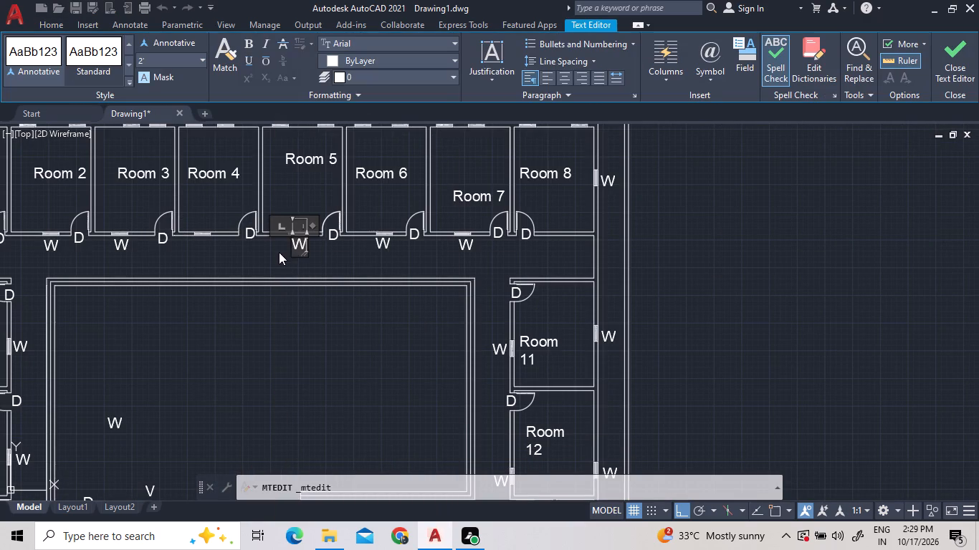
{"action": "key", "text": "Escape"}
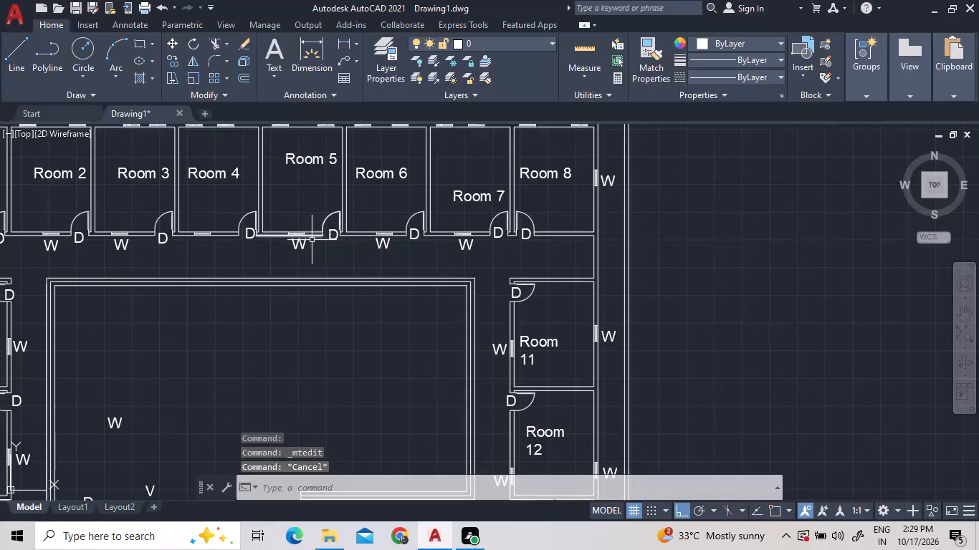
Copy the "W" text below Room 5's corridor window west to Room 4's corridor window, with Ortho on.
{"action": "left_click", "coordinate": [297, 244]}
{"action": "right_click", "coordinate": [218, 246]}
{"action": "left_click", "coordinate": [262, 294]}
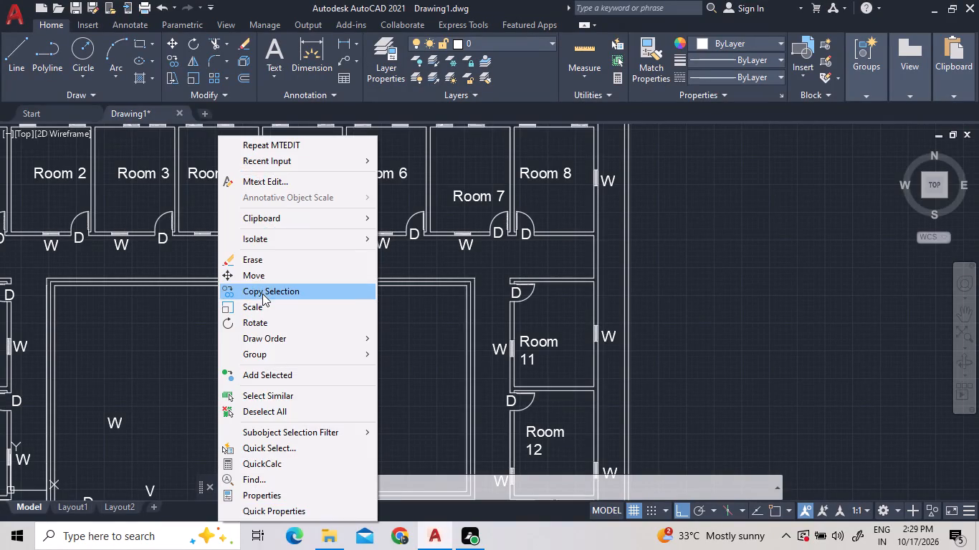
{"action": "left_click", "coordinate": [299, 243]}
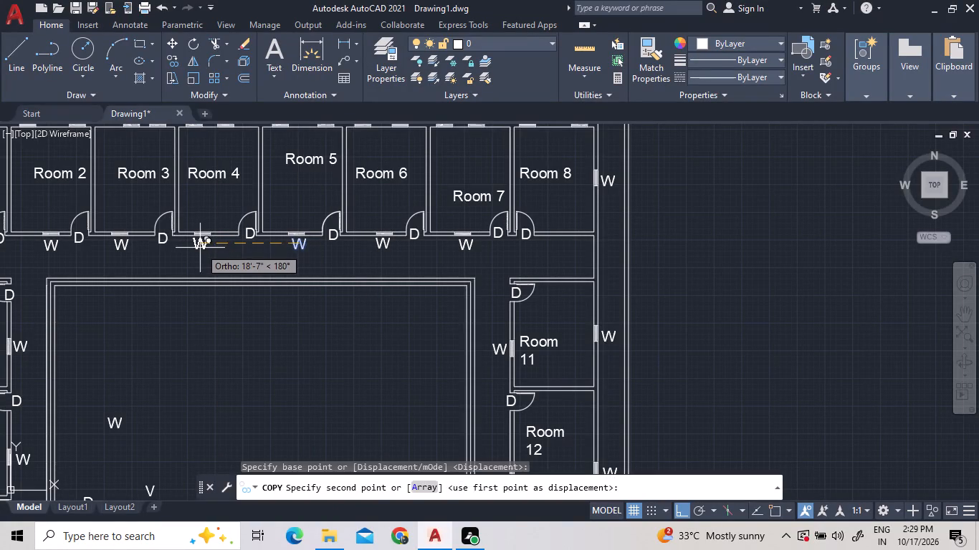
{"action": "double_click", "coordinate": [204, 251]}
{"action": "key", "text": "Escape"}
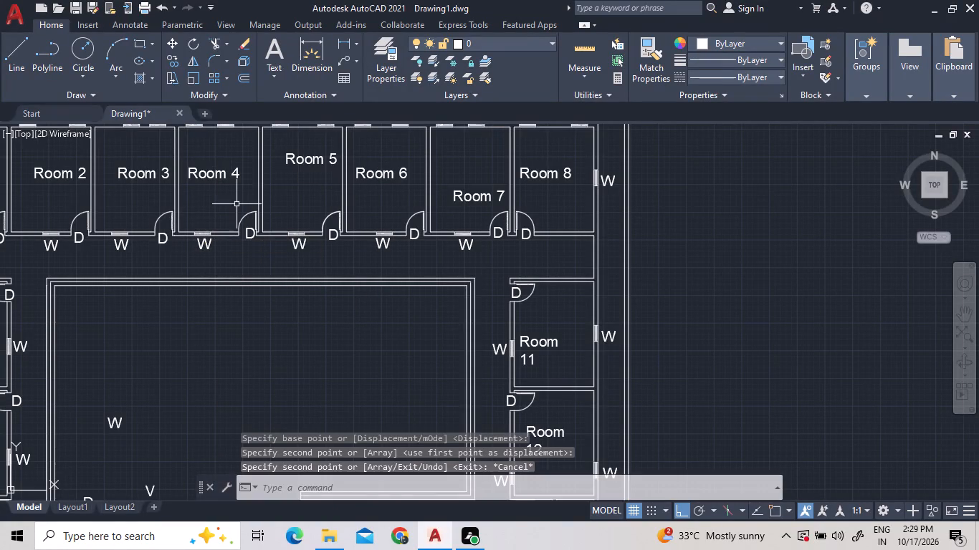
Copy the loose "V" text from the courtyard to the ventilators of the four west toilets, with Ortho off.
{"action": "scroll", "coordinate": [237, 207], "scroll_direction": "down", "scroll_amount": 1}
{"action": "left_click", "coordinate": [188, 394]}
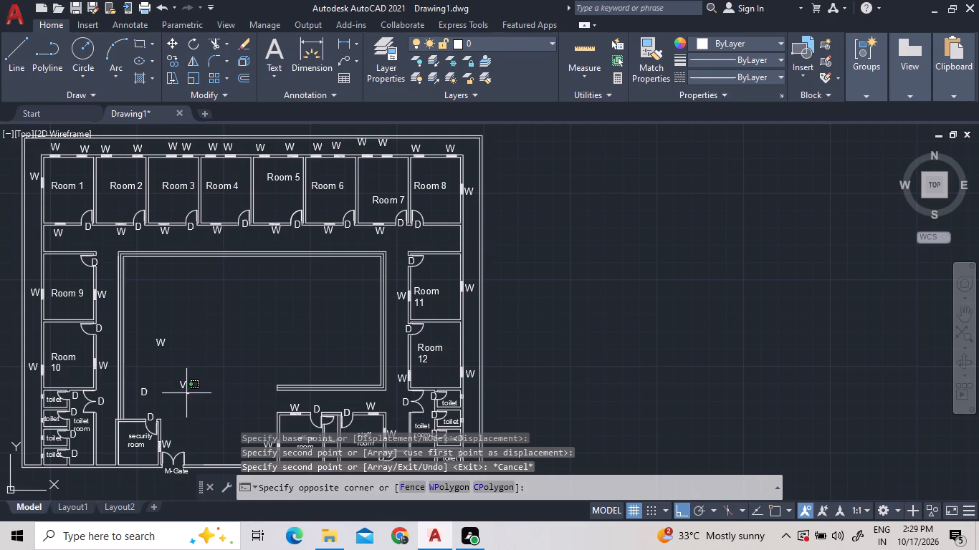
{"action": "left_click", "coordinate": [173, 376]}
{"action": "right_click", "coordinate": [173, 373]}
{"action": "left_click", "coordinate": [223, 295]}
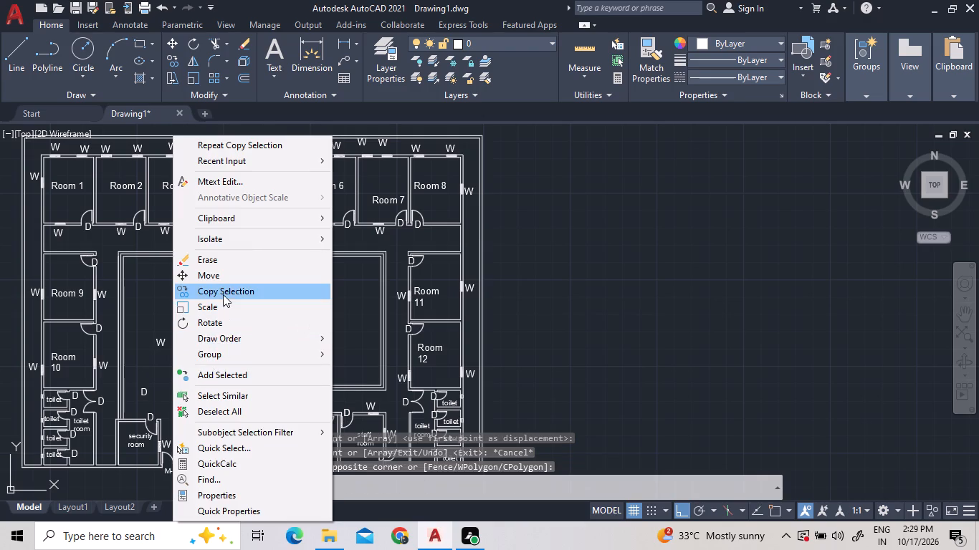
{"action": "double_click", "coordinate": [199, 378]}
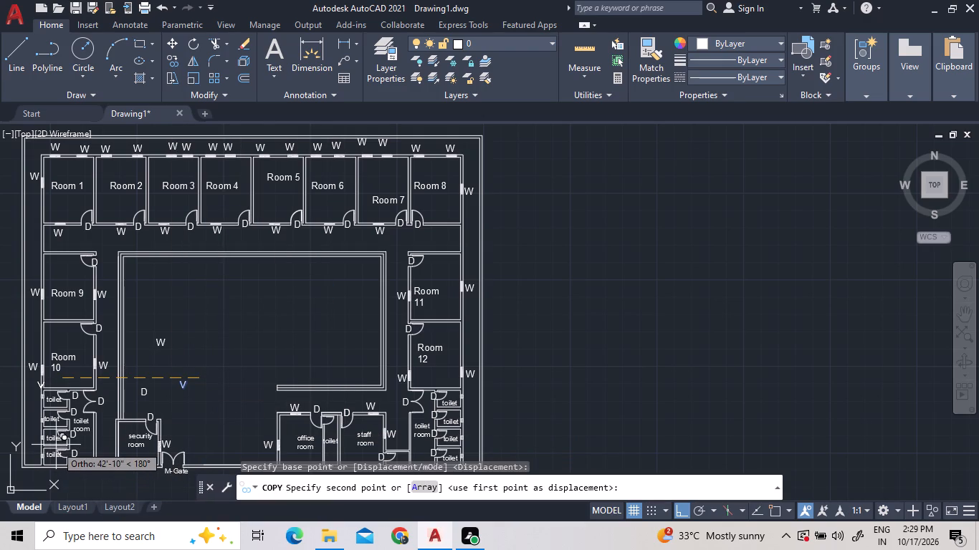
{"action": "key", "text": "F8"}
{"action": "scroll", "coordinate": [28, 410], "scroll_direction": "up", "scroll_amount": 2}
{"action": "double_click", "coordinate": [90, 367]}
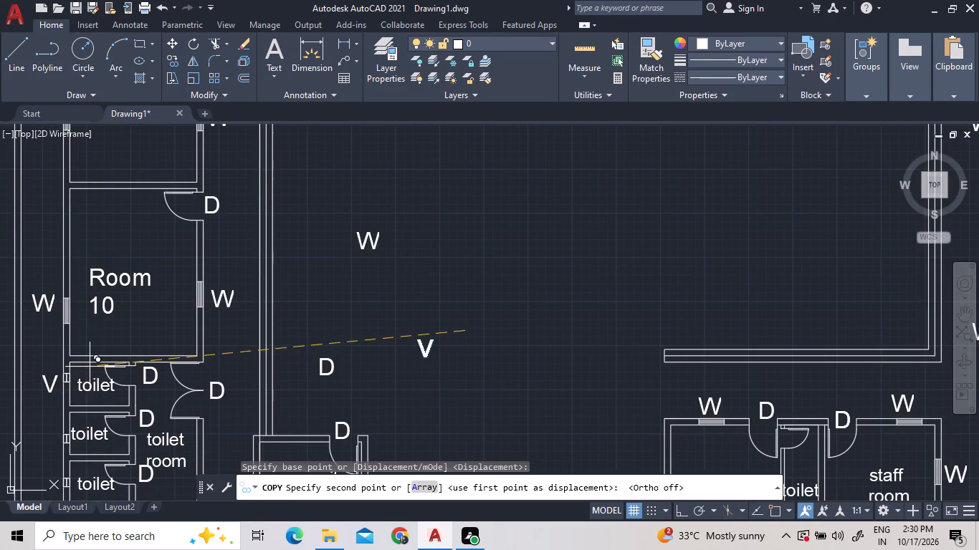
{"action": "left_click", "coordinate": [92, 425]}
{"action": "scroll", "coordinate": [84, 396], "scroll_direction": "down", "scroll_amount": 2}
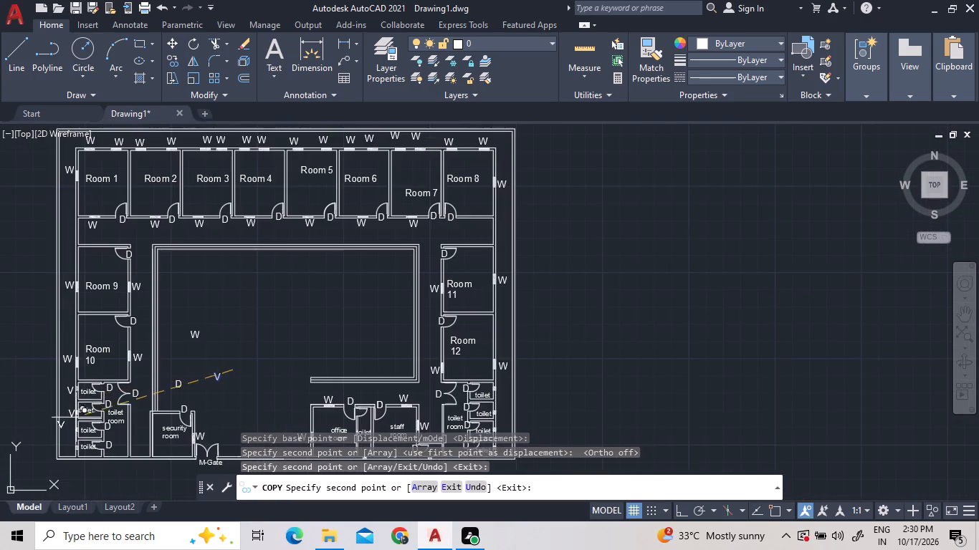
{"action": "scroll", "coordinate": [82, 435], "scroll_direction": "up", "scroll_amount": 2}
{"action": "left_click", "coordinate": [91, 407]}
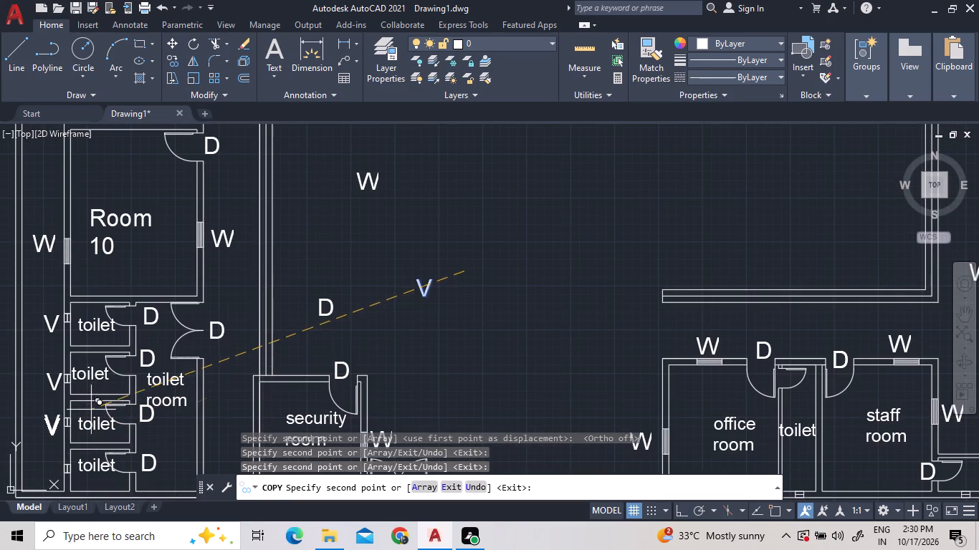
{"action": "left_click", "coordinate": [87, 458]}
Place copies of the "V" text beside the ventilators of the four east toilets.
{"action": "scroll", "coordinate": [49, 368], "scroll_direction": "down", "scroll_amount": 2}
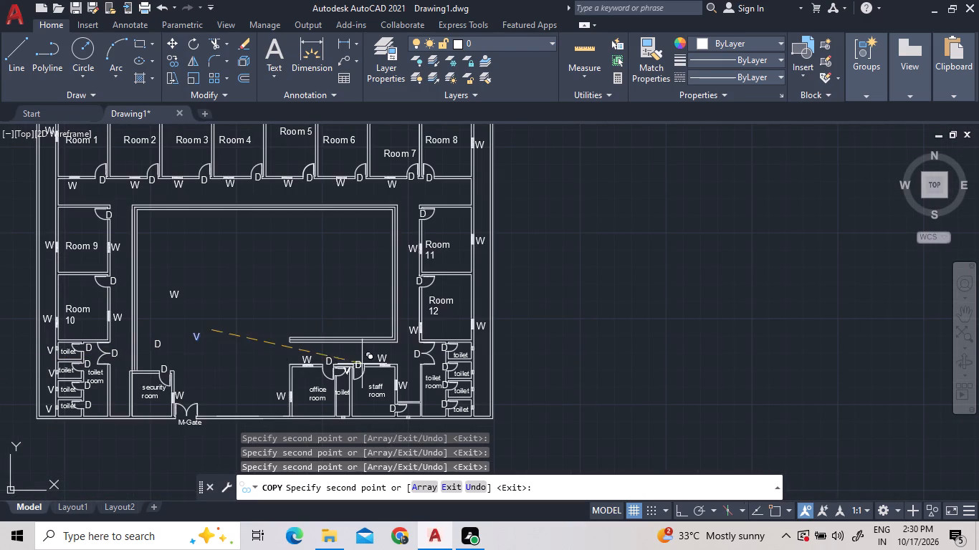
{"action": "scroll", "coordinate": [487, 412], "scroll_direction": "up", "scroll_amount": 3}
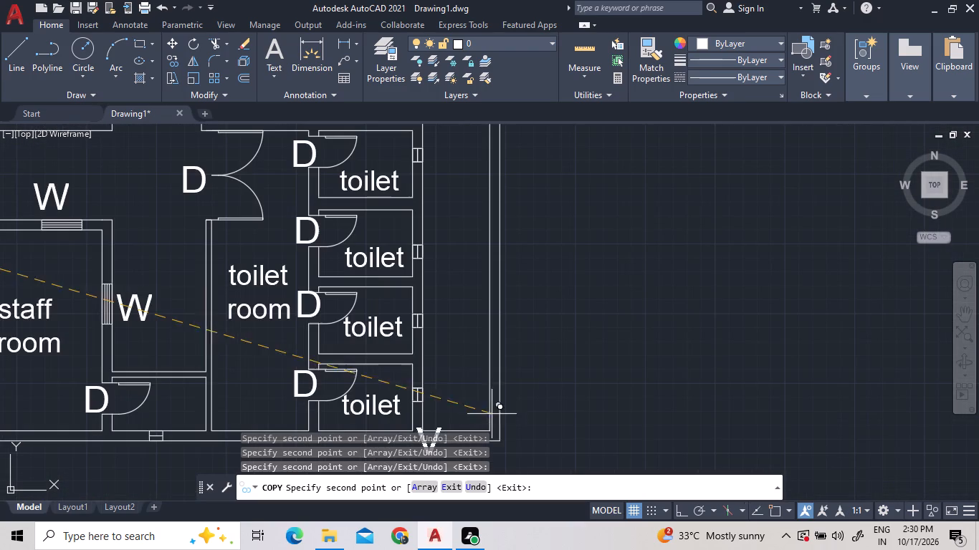
{"action": "left_click", "coordinate": [509, 377]}
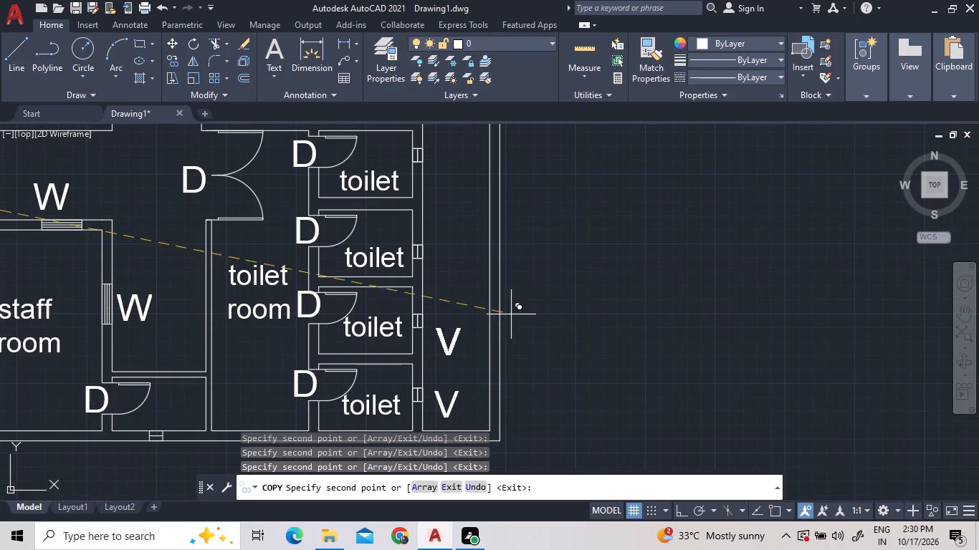
{"action": "left_click", "coordinate": [508, 305]}
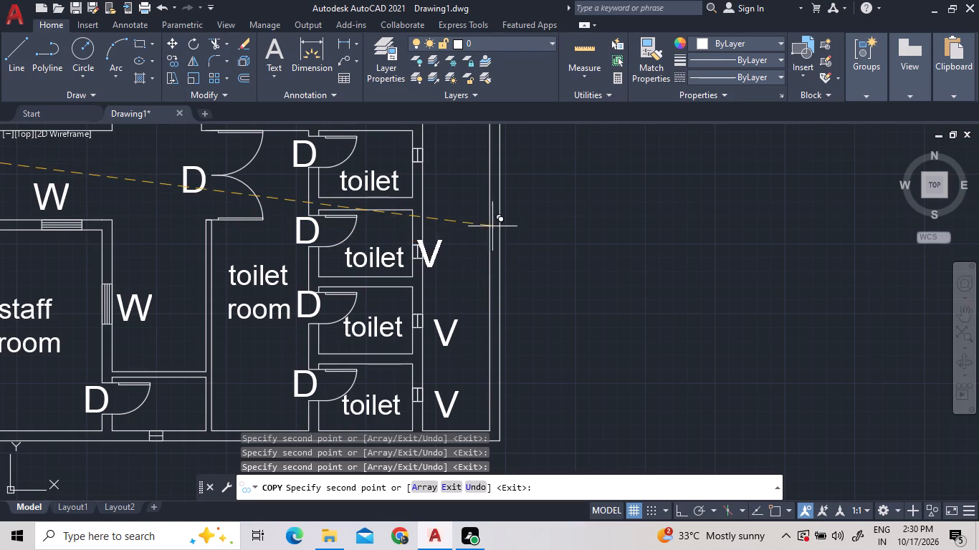
{"action": "triple_click", "coordinate": [502, 228]}
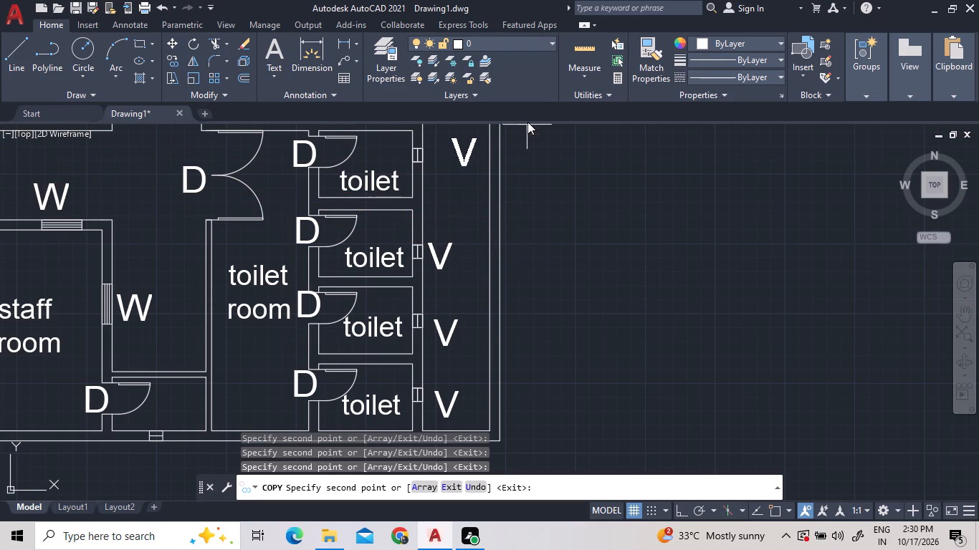
{"action": "left_click", "coordinate": [513, 132]}
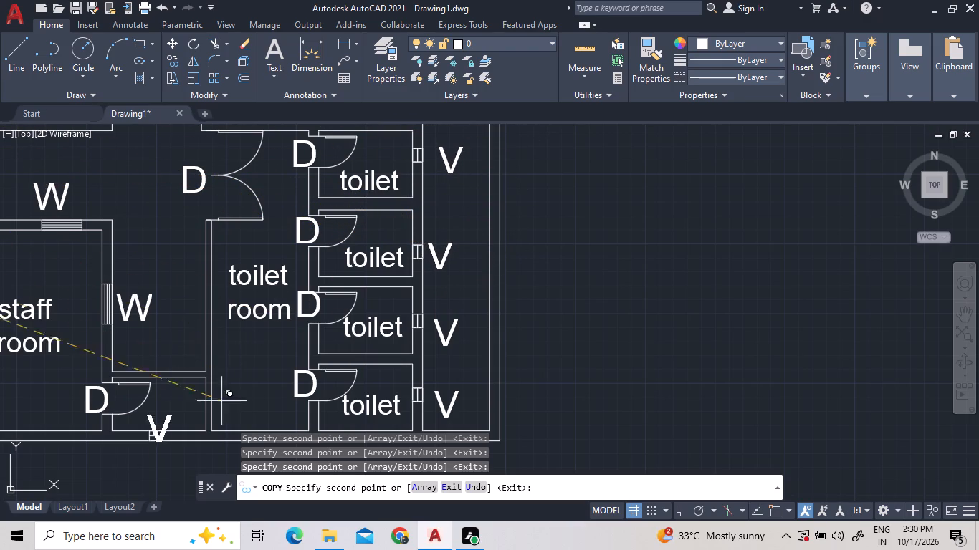
Place copies of the "V" text below the two south-wall ventilators, at the staff room's small side room and the office toilet, and end the copying.
{"action": "left_click", "coordinate": [214, 433]}
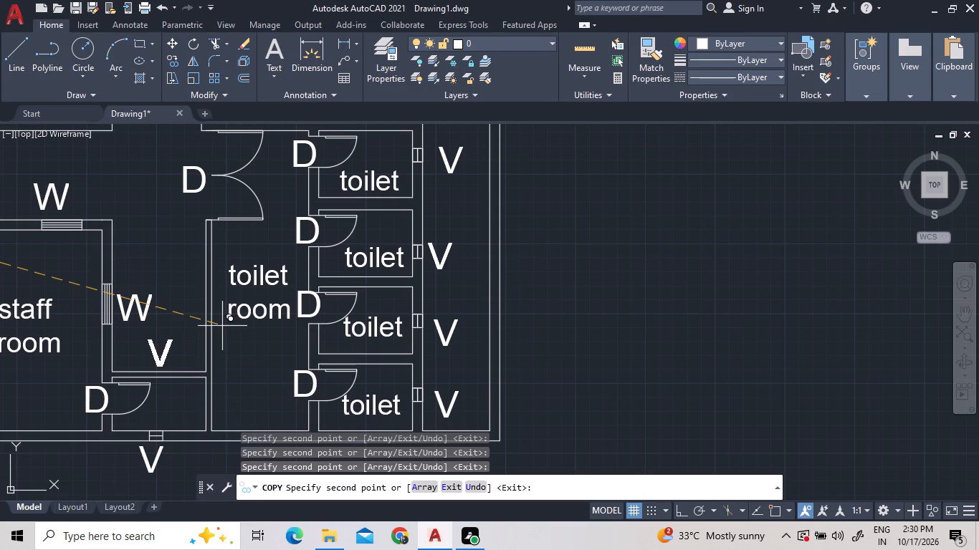
{"action": "scroll", "coordinate": [311, 343], "scroll_direction": "down", "scroll_amount": 1}
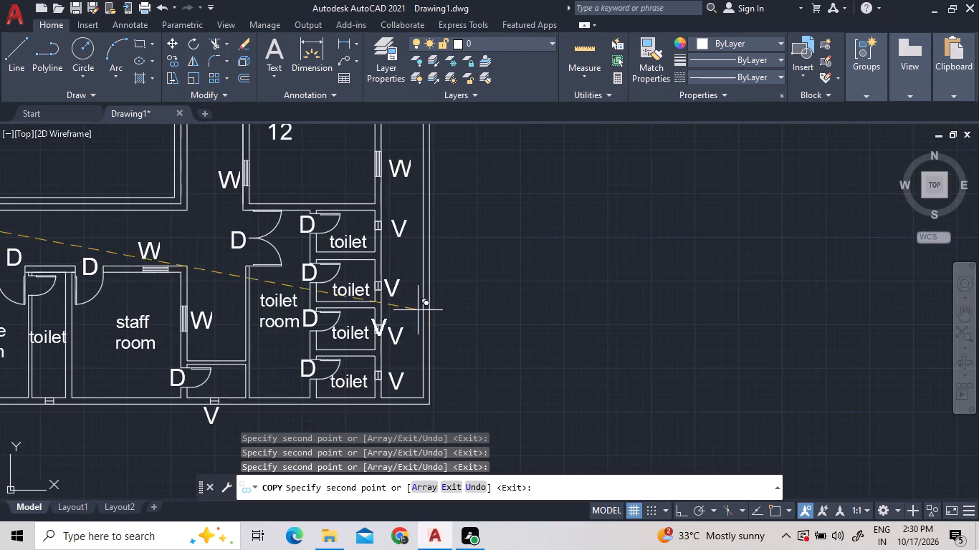
{"action": "scroll", "coordinate": [419, 308], "scroll_direction": "down", "scroll_amount": 1}
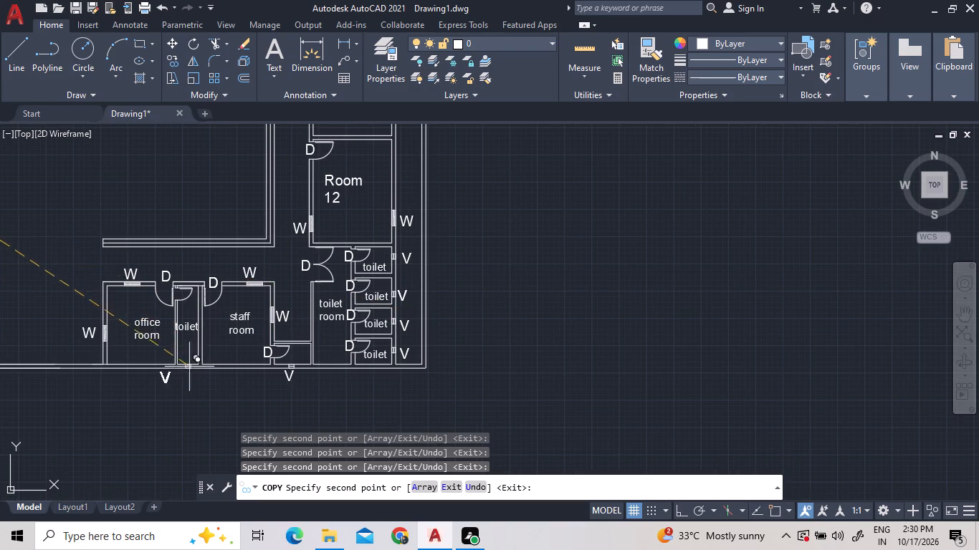
{"action": "scroll", "coordinate": [189, 367], "scroll_direction": "up", "scroll_amount": 3}
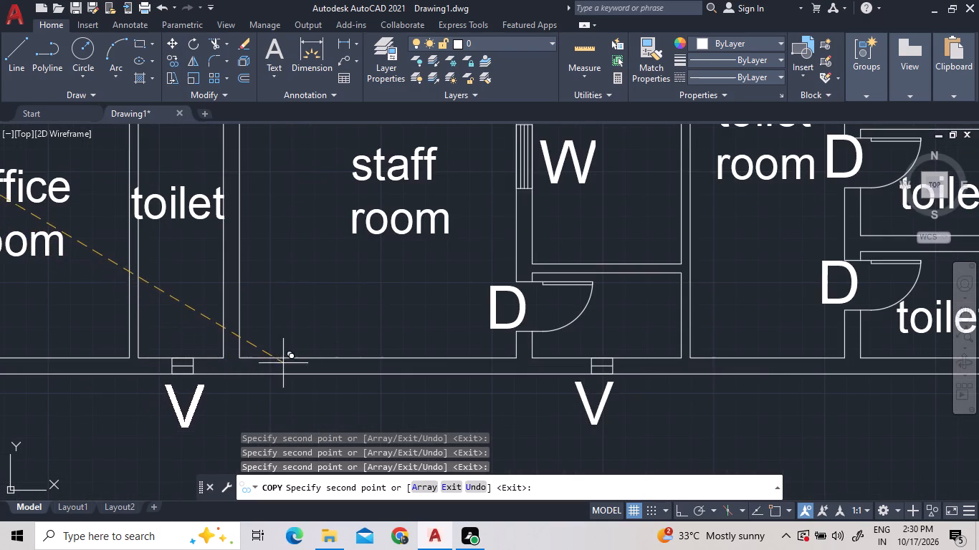
{"action": "left_click", "coordinate": [282, 360]}
{"action": "scroll", "coordinate": [385, 307], "scroll_direction": "down", "scroll_amount": 5}
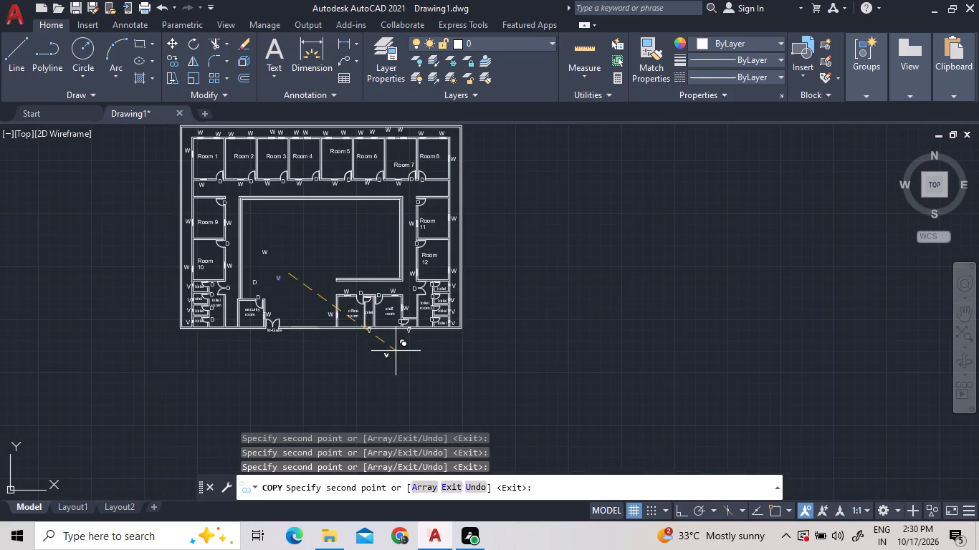
{"action": "scroll", "coordinate": [203, 325], "scroll_direction": "up", "scroll_amount": 2}
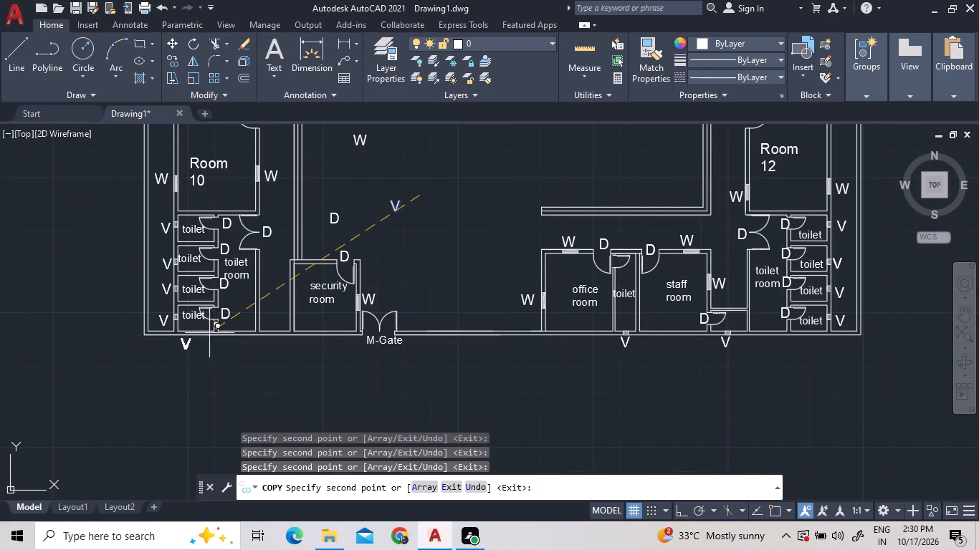
{"action": "scroll", "coordinate": [214, 345], "scroll_direction": "down", "scroll_amount": 1}
{"action": "scroll", "coordinate": [436, 254], "scroll_direction": "down", "scroll_amount": 1}
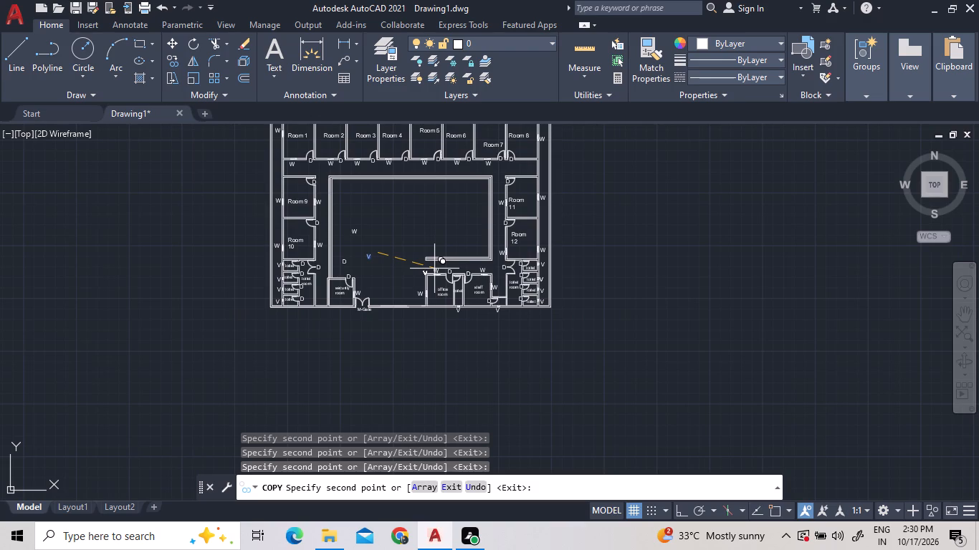
{"action": "scroll", "coordinate": [540, 313], "scroll_direction": "up", "scroll_amount": 4}
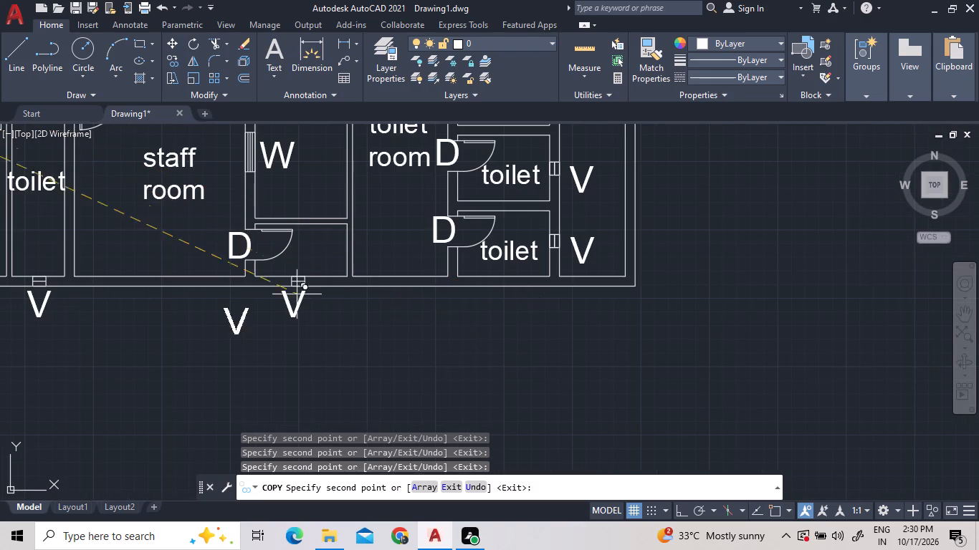
{"action": "key", "text": "Escape"}
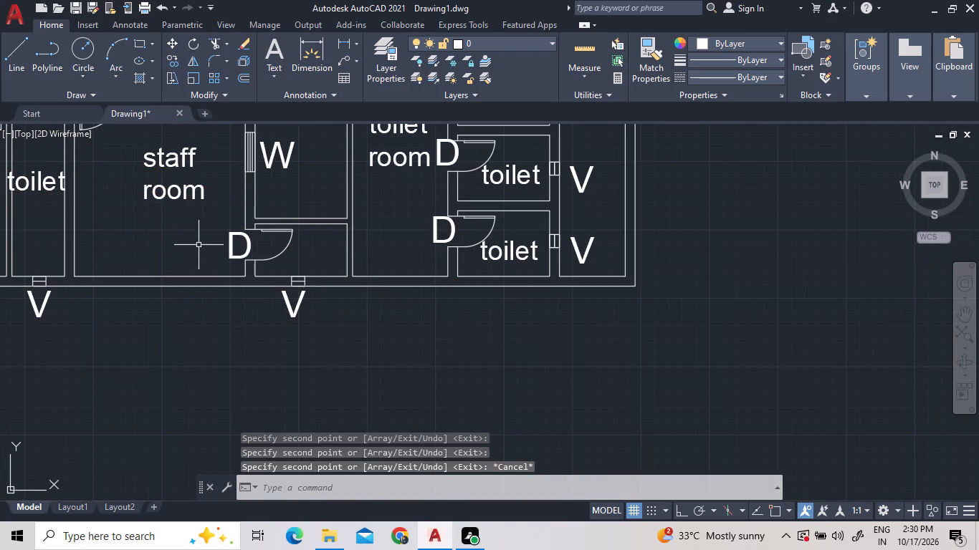
Copy the "toilet" label between the office and staff rooms into the small room southeast of the staff room.
{"action": "left_click", "coordinate": [35, 190]}
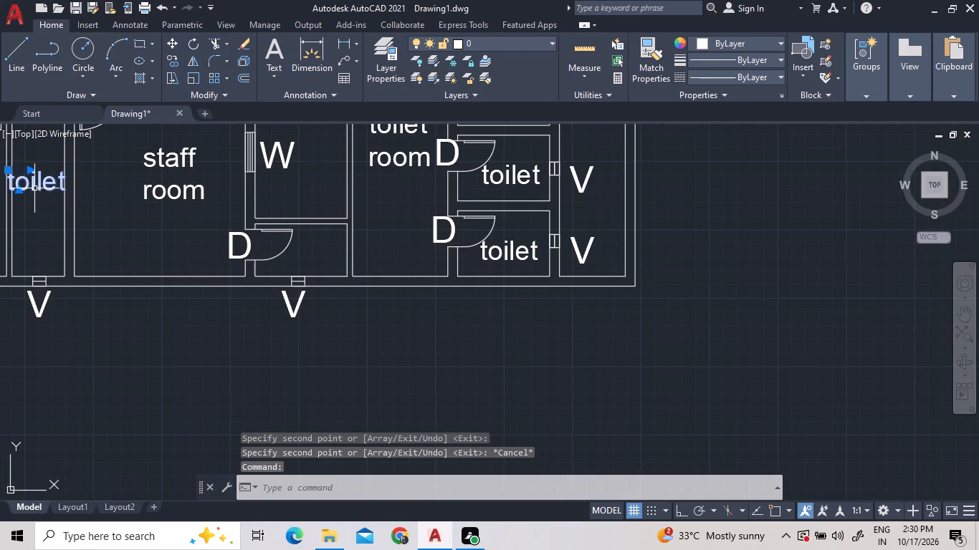
{"action": "right_click", "coordinate": [34, 188]}
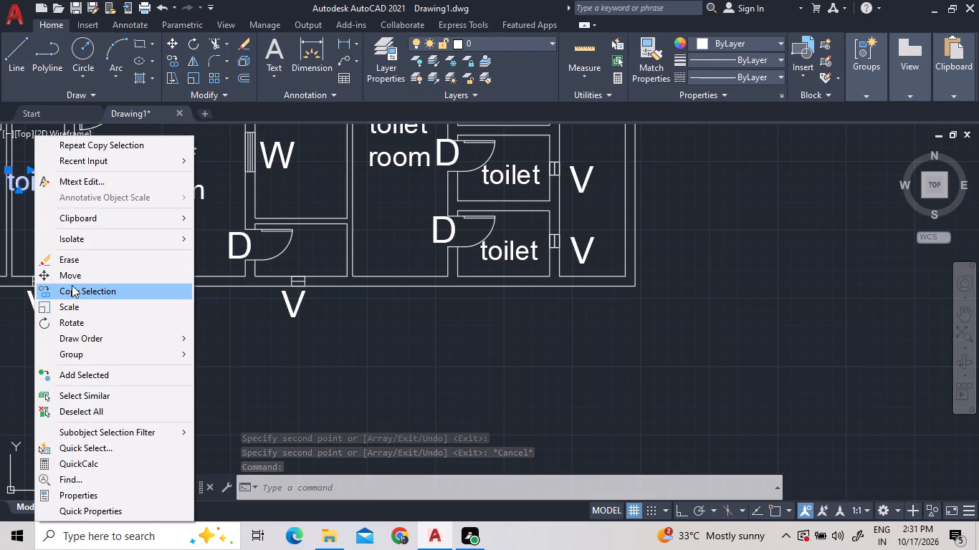
{"action": "left_click", "coordinate": [72, 290]}
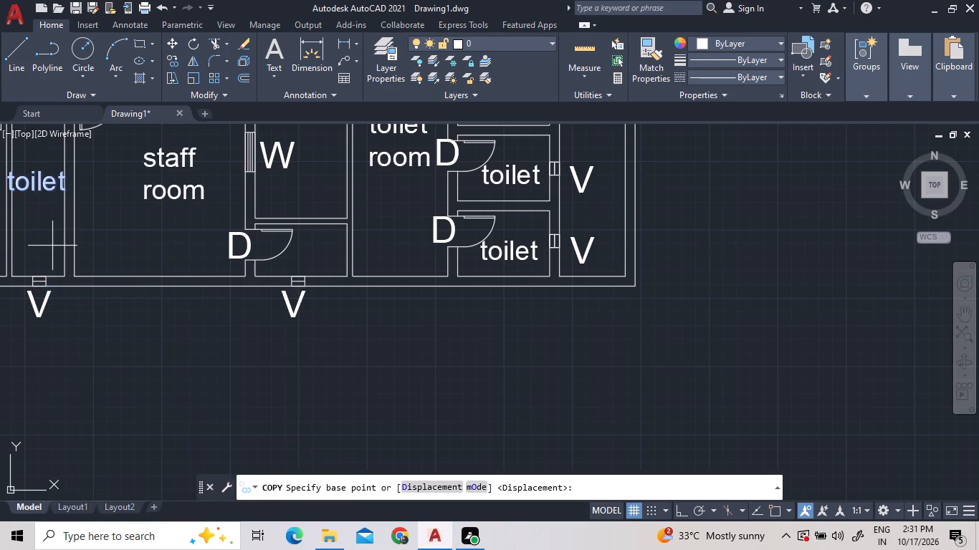
{"action": "triple_click", "coordinate": [34, 185]}
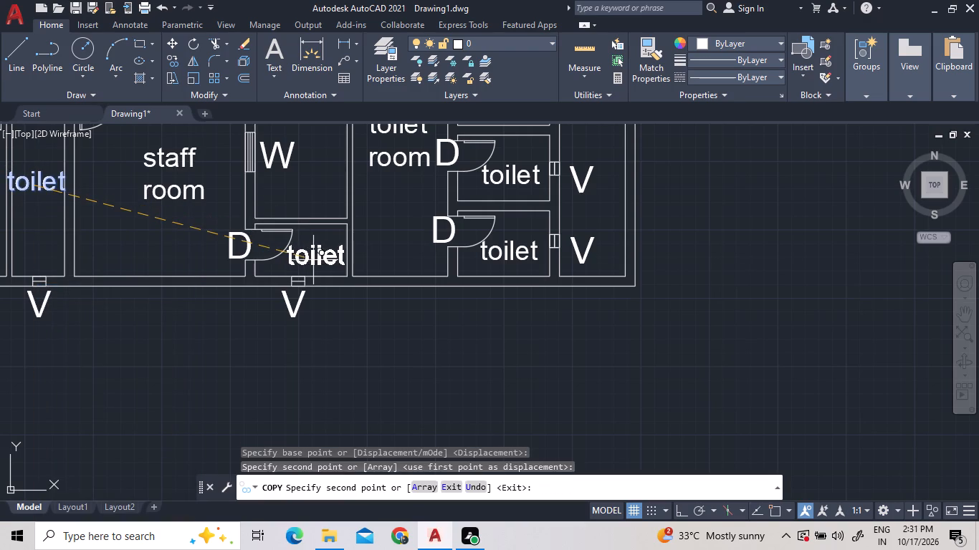
{"action": "triple_click", "coordinate": [313, 260]}
{"action": "left_click", "coordinate": [313, 260]}
{"action": "scroll", "coordinate": [329, 318], "scroll_direction": "down", "scroll_amount": 2}
{"action": "scroll", "coordinate": [374, 386], "scroll_direction": "down", "scroll_amount": 1}
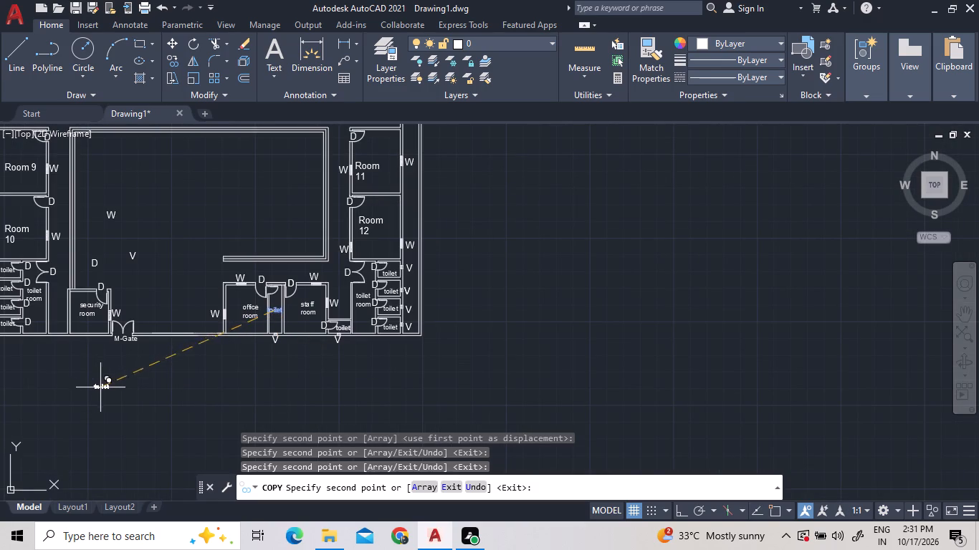
{"action": "key", "text": "Escape"}
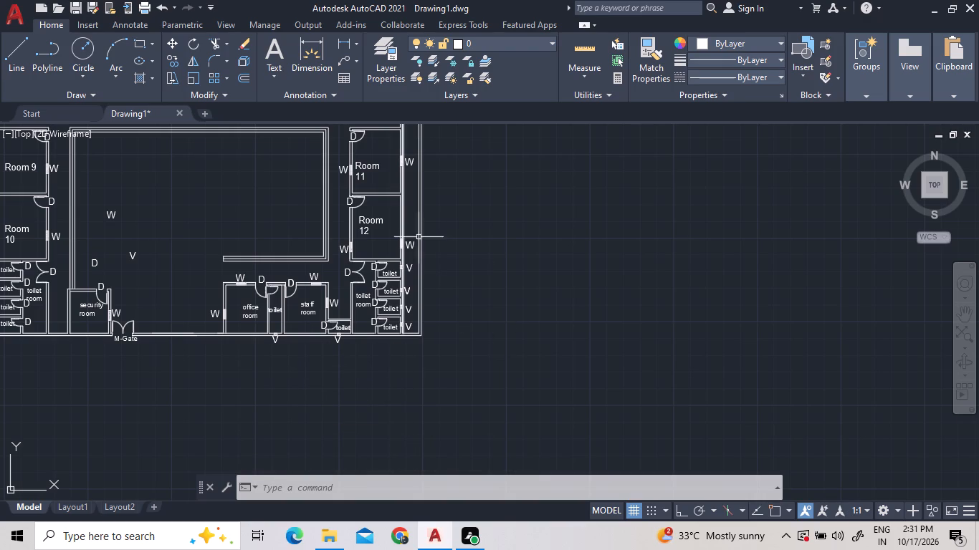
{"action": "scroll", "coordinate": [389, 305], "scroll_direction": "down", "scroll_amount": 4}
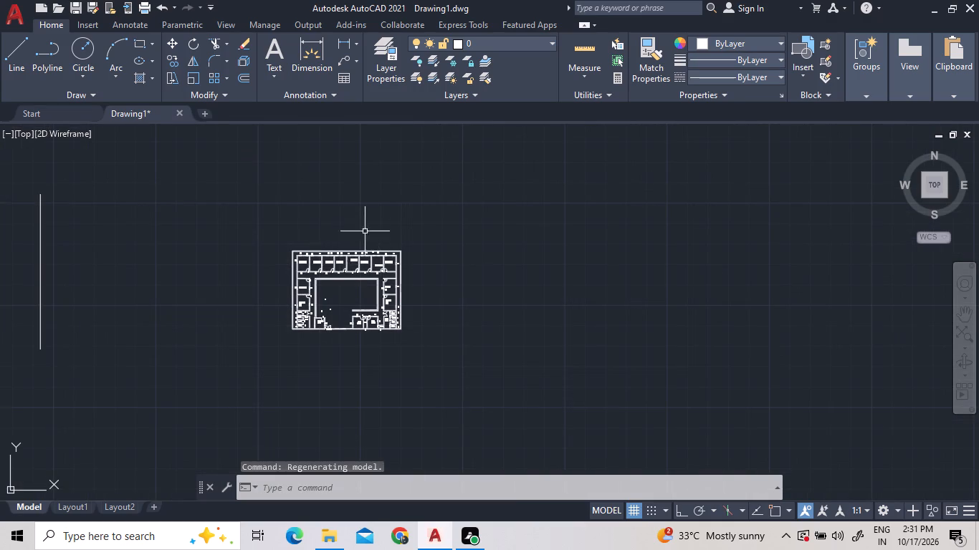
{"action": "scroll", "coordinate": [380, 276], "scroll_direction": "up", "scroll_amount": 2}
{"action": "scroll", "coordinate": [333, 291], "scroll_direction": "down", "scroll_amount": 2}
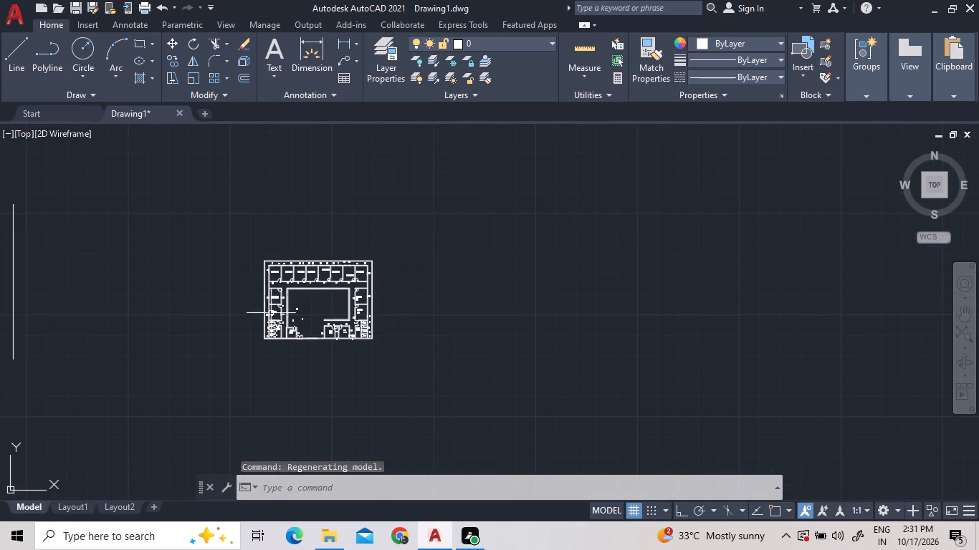
Erase the leftover loose D, W and V texts from the southwest part of the courtyard.
{"action": "scroll", "coordinate": [277, 322], "scroll_direction": "up", "scroll_amount": 2}
{"action": "left_click", "coordinate": [342, 326]}
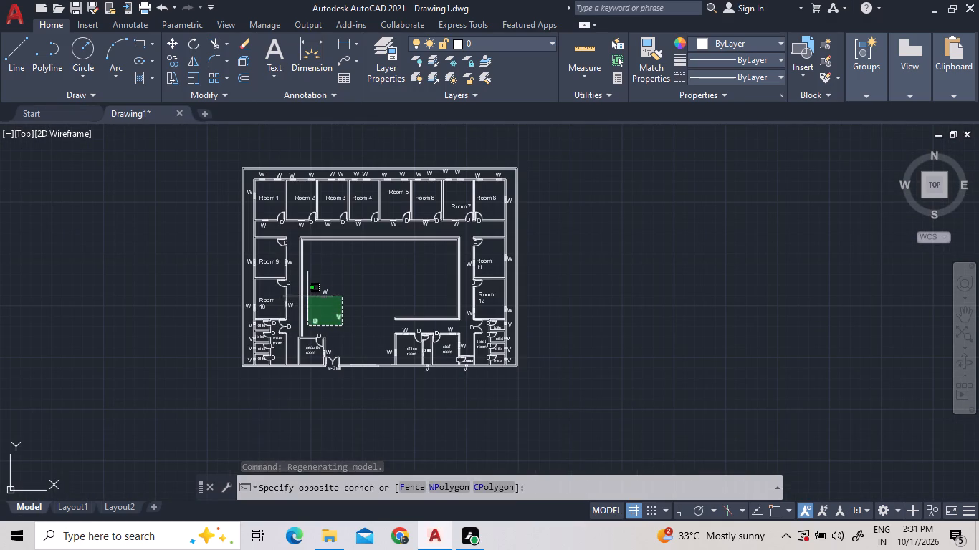
{"action": "left_click", "coordinate": [311, 284]}
{"action": "key", "text": "Delete"}
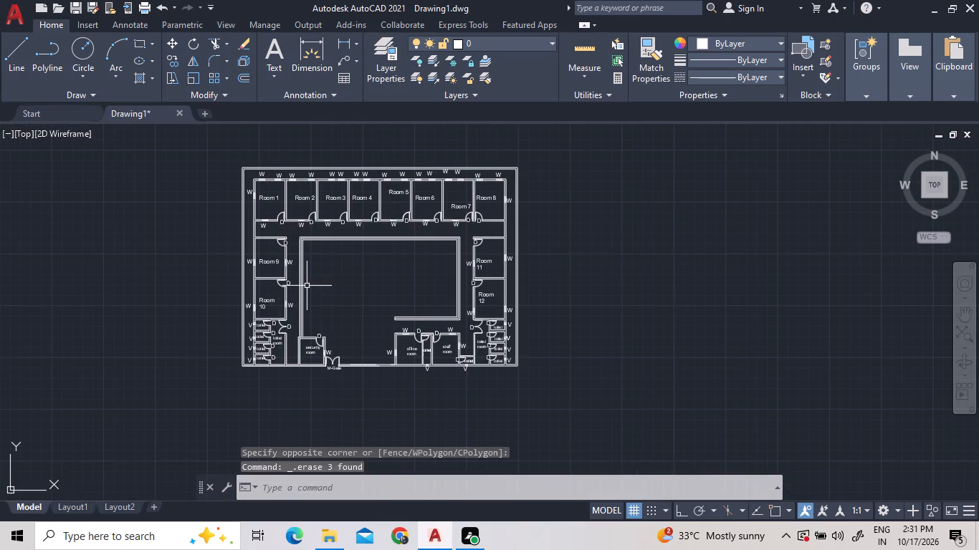
Erase the old partial plan and the long vertical line lying west of the finished floor plan.
{"action": "scroll", "coordinate": [356, 323], "scroll_direction": "down", "scroll_amount": 1}
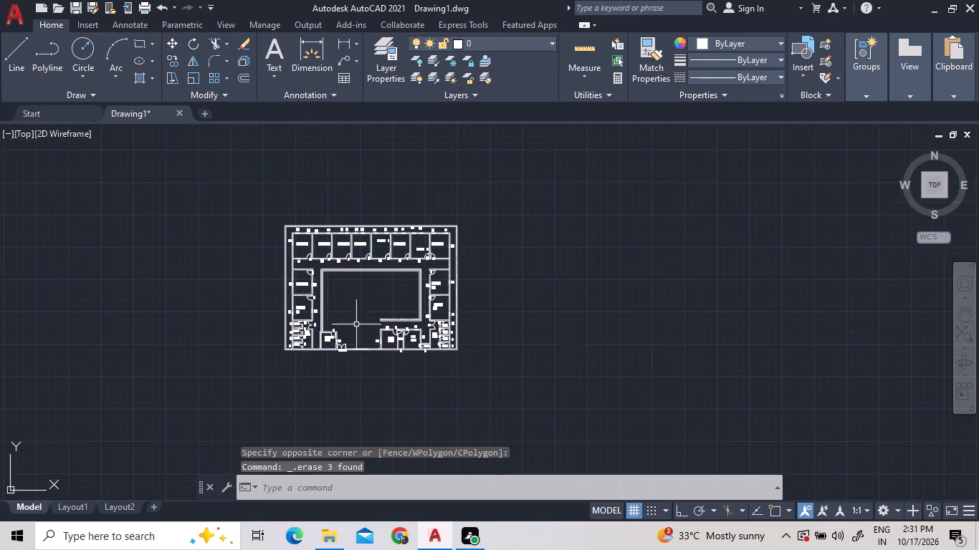
{"action": "scroll", "coordinate": [294, 341], "scroll_direction": "down", "scroll_amount": 2}
{"action": "left_click_drag", "start_coordinate": [196, 359], "coordinate": [194, 376]}
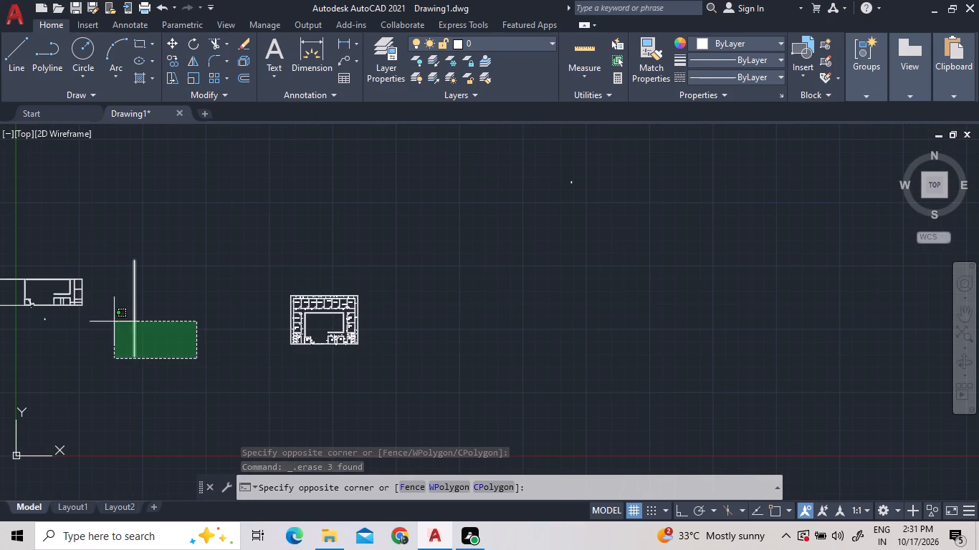
{"action": "scroll", "coordinate": [15, 244], "scroll_direction": "down", "scroll_amount": 3}
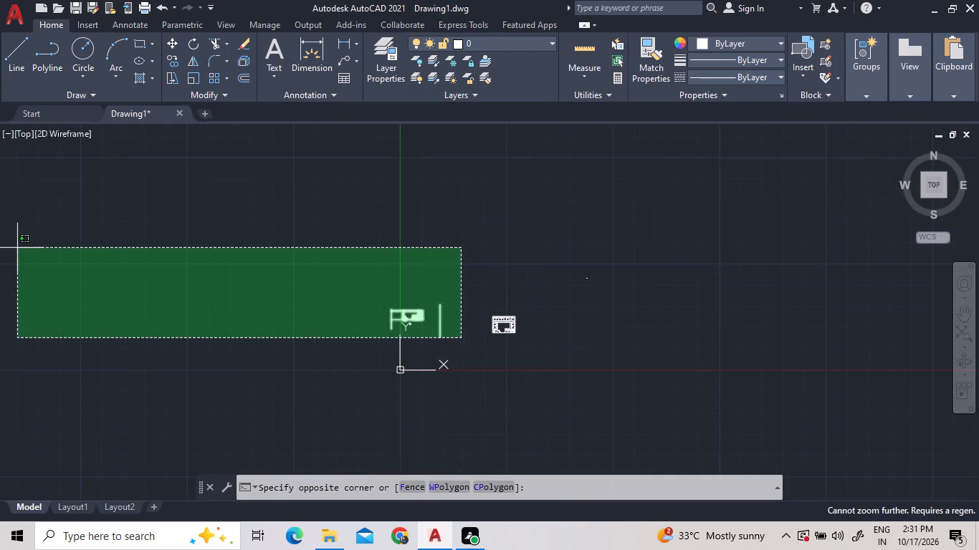
{"action": "left_click", "coordinate": [90, 256]}
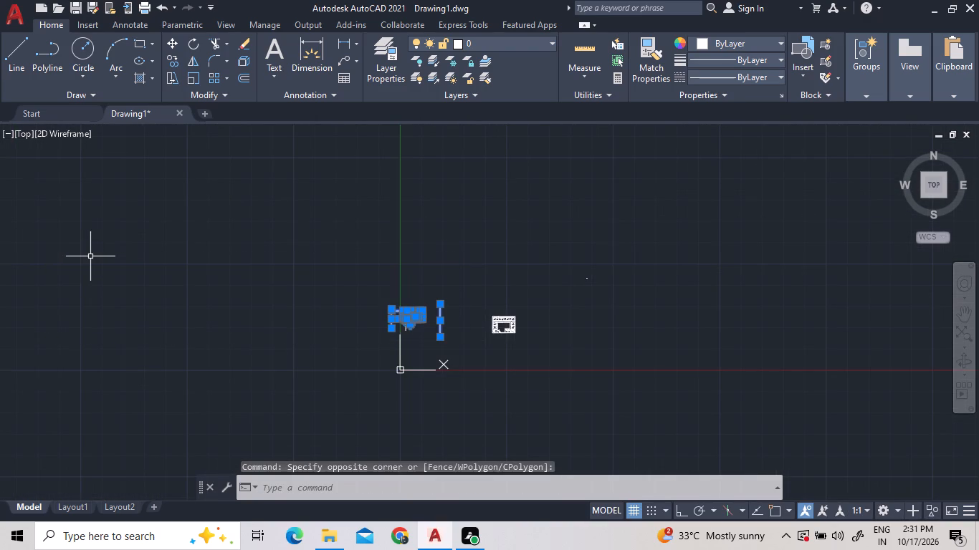
{"action": "key", "text": "Delete"}
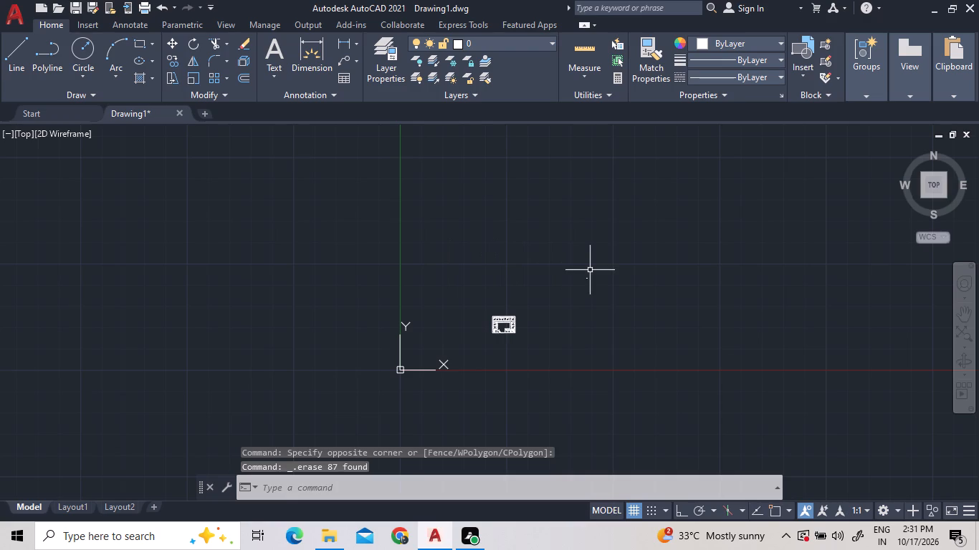
Erase the small stray objects lying northeast of the floor plan.
{"action": "double_click", "coordinate": [593, 286]}
{"action": "double_click", "coordinate": [576, 261]}
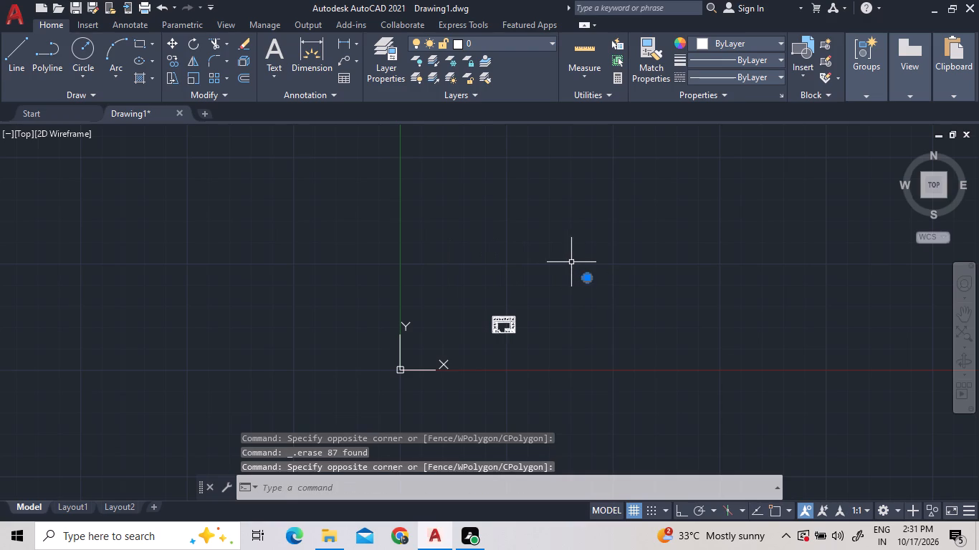
{"action": "key", "text": "Delete"}
With Ortho on, draw an open-bottomed stair outline east of the plan: sides about 16'-10" long and a top of two 3' segments.
{"action": "scroll", "coordinate": [508, 327], "scroll_direction": "up", "scroll_amount": 4}
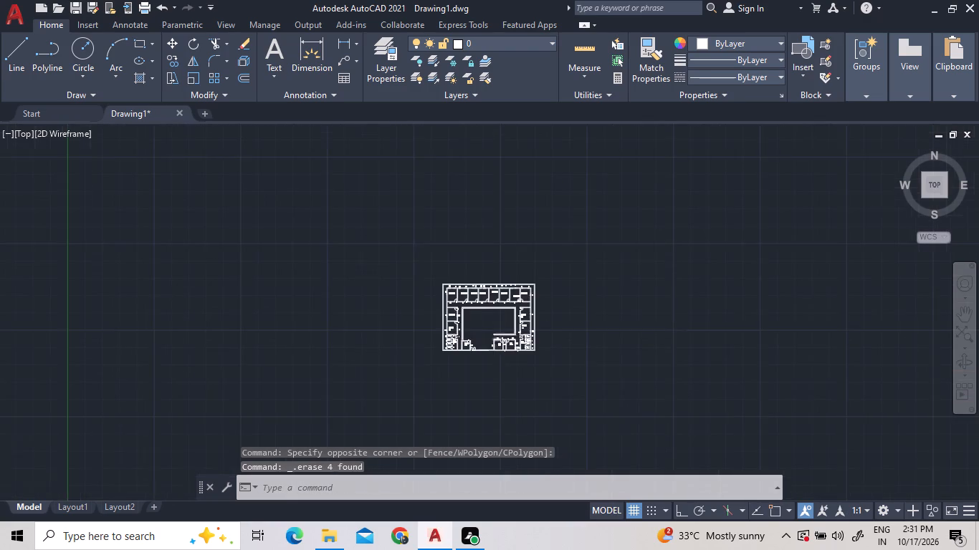
{"action": "scroll", "coordinate": [494, 339], "scroll_direction": "up", "scroll_amount": 3}
{"action": "scroll", "coordinate": [520, 347], "scroll_direction": "down", "scroll_amount": 2}
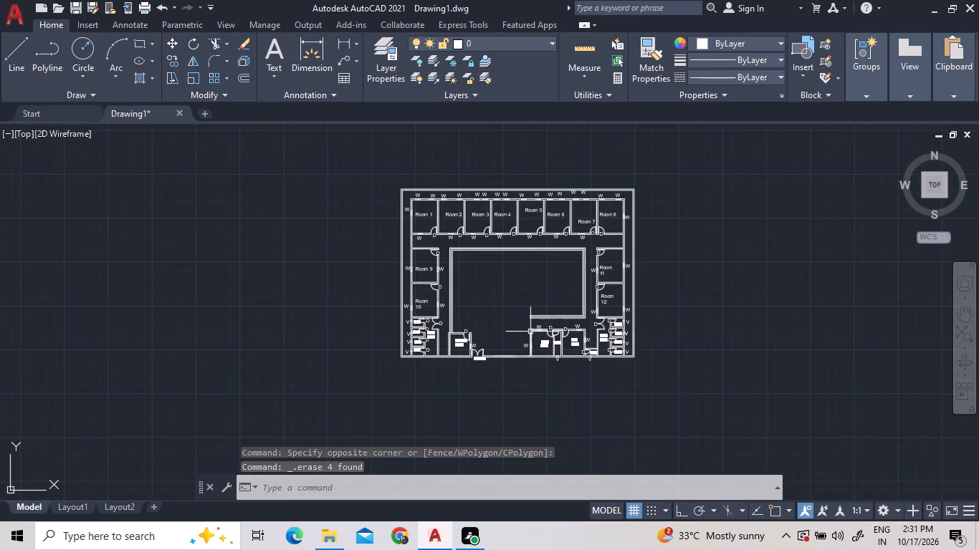
{"action": "scroll", "coordinate": [569, 228], "scroll_direction": "up", "scroll_amount": 2}
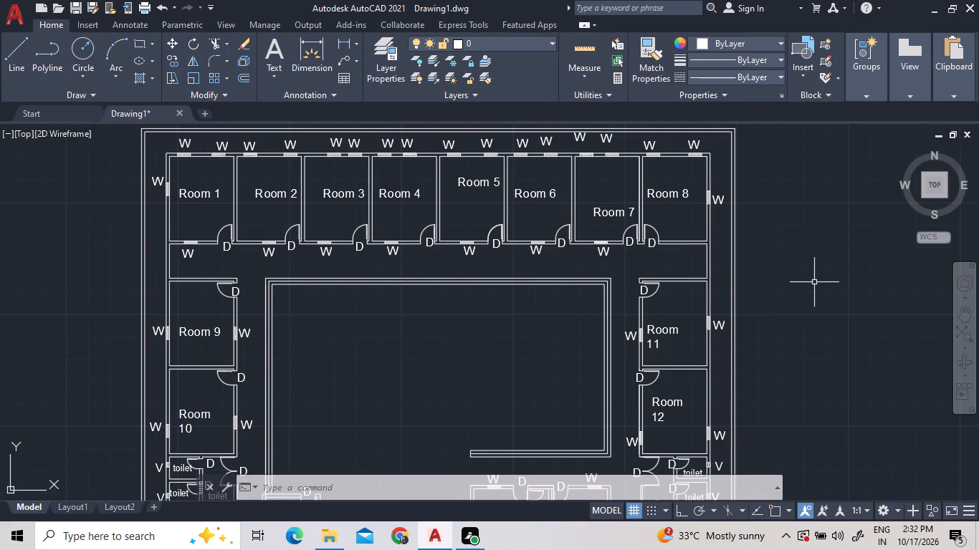
{"action": "type", "text": "L"}
{"action": "key", "text": "space"}
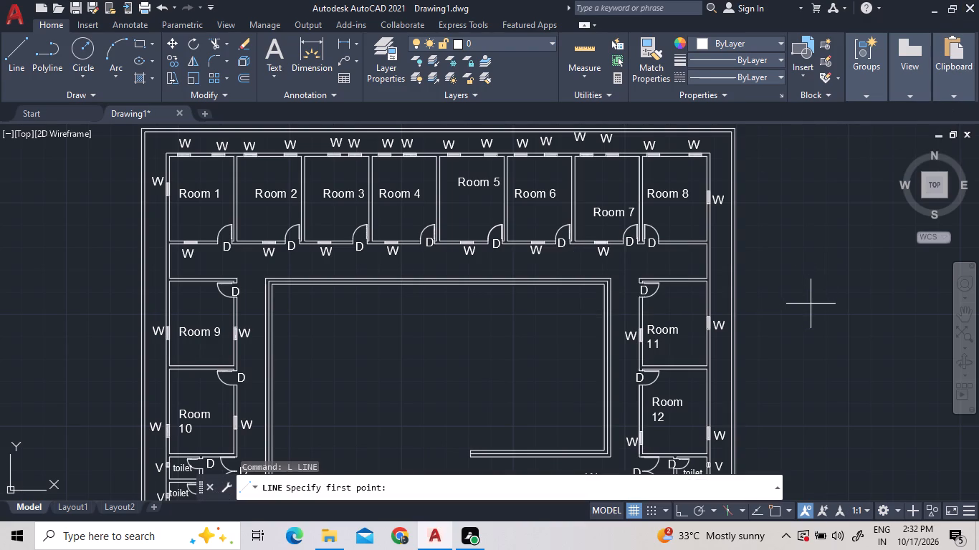
{"action": "left_click", "coordinate": [815, 311]}
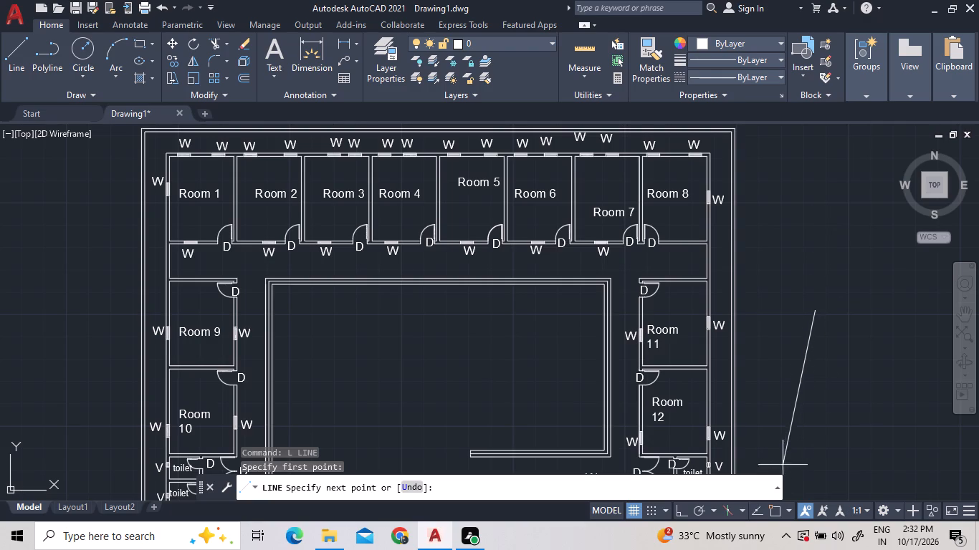
{"action": "left_click", "coordinate": [675, 510]}
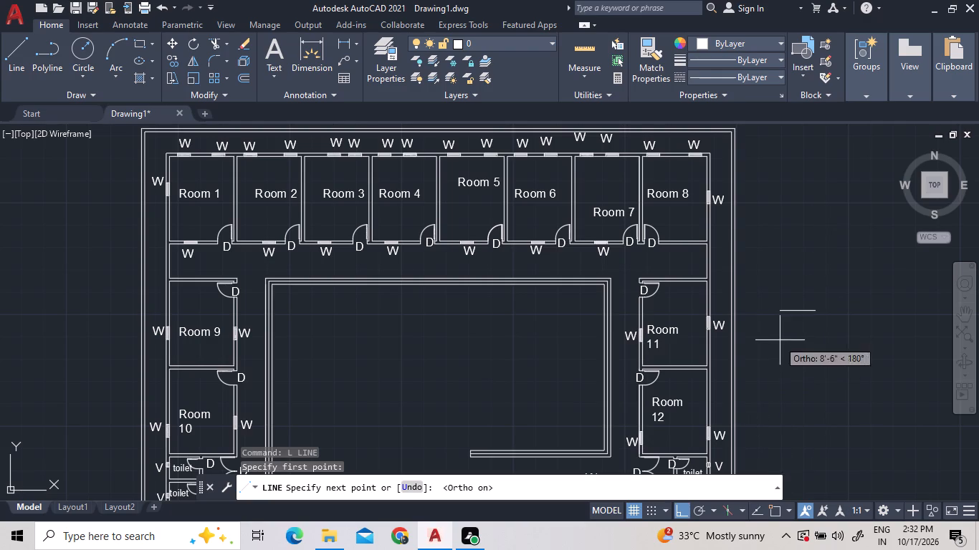
{"action": "double_click", "coordinate": [821, 236]}
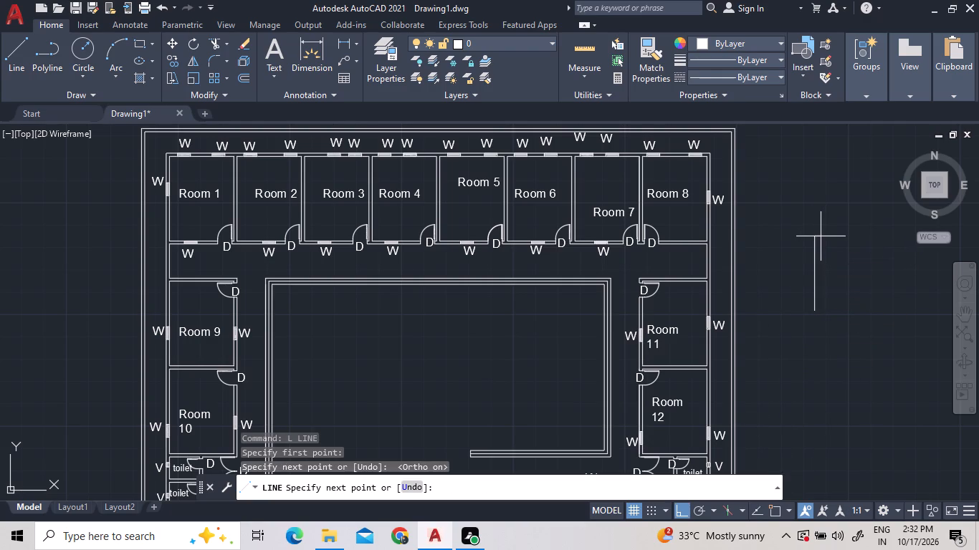
{"action": "key", "text": "3"}
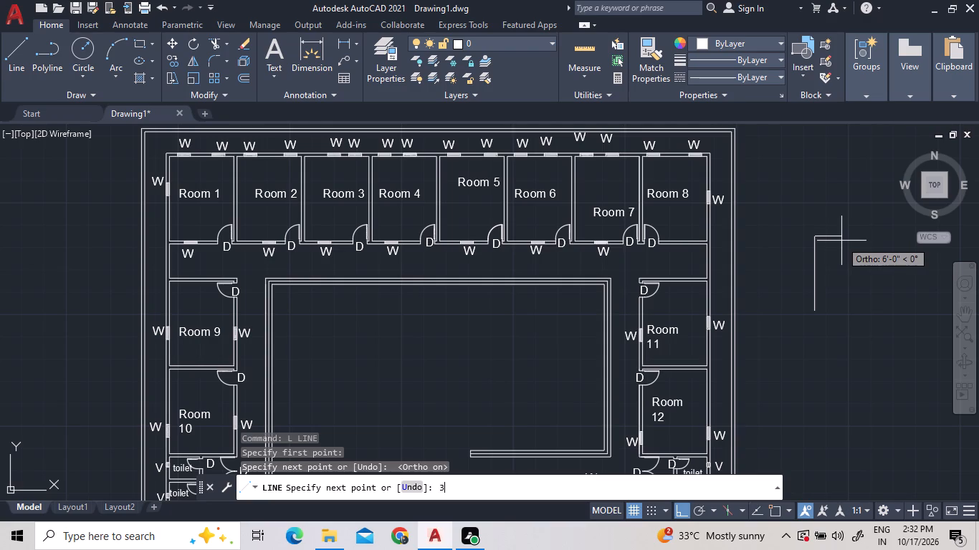
{"action": "key", "text": "apostrophe"}
{"action": "key", "text": "Return"}
{"action": "type", "text": "3'"}
{"action": "key", "text": "Return"}
{"action": "left_click", "coordinate": [841, 313]}
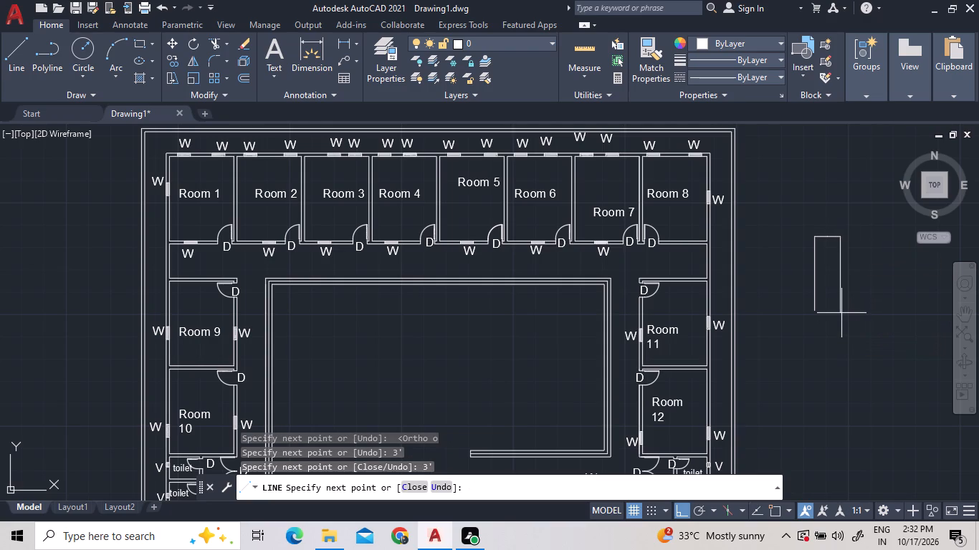
{"action": "key", "text": "space"}
Offset the stair's east side 3' inward and both top segments 3' downward to form the centre line and landing.
{"action": "type", "text": "O 3'"}
{"action": "key", "text": "Return"}
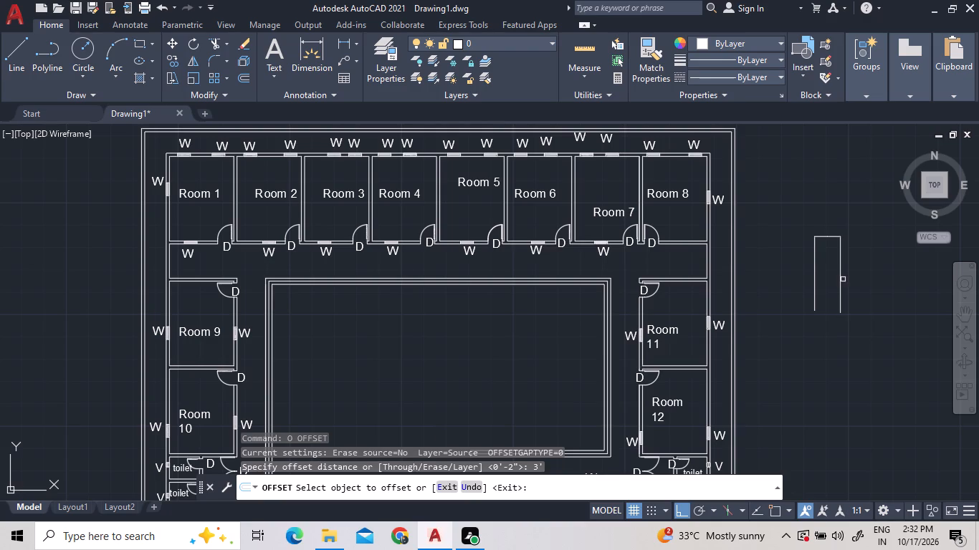
{"action": "left_click", "coordinate": [842, 286]}
{"action": "double_click", "coordinate": [822, 287]}
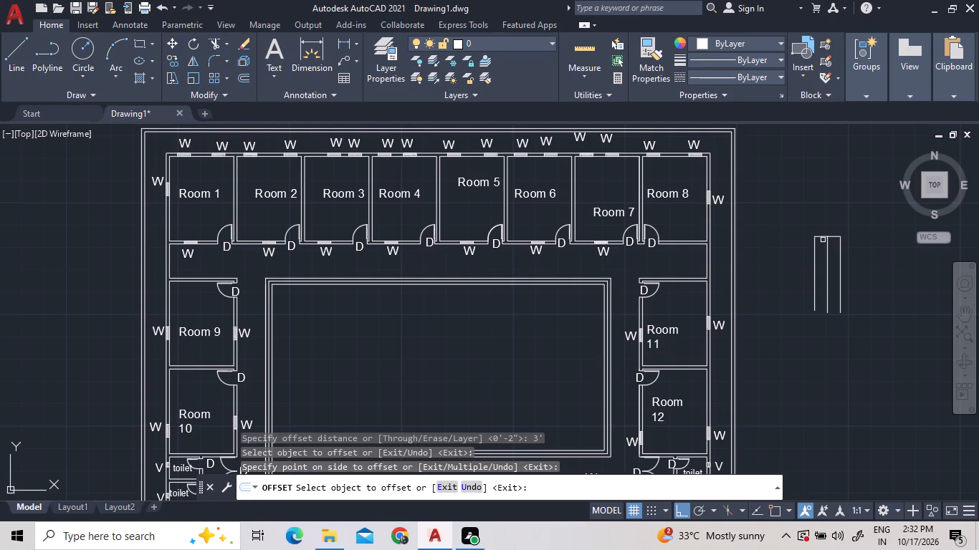
{"action": "scroll", "coordinate": [818, 234], "scroll_direction": "up", "scroll_amount": 3}
{"action": "left_click", "coordinate": [818, 243]}
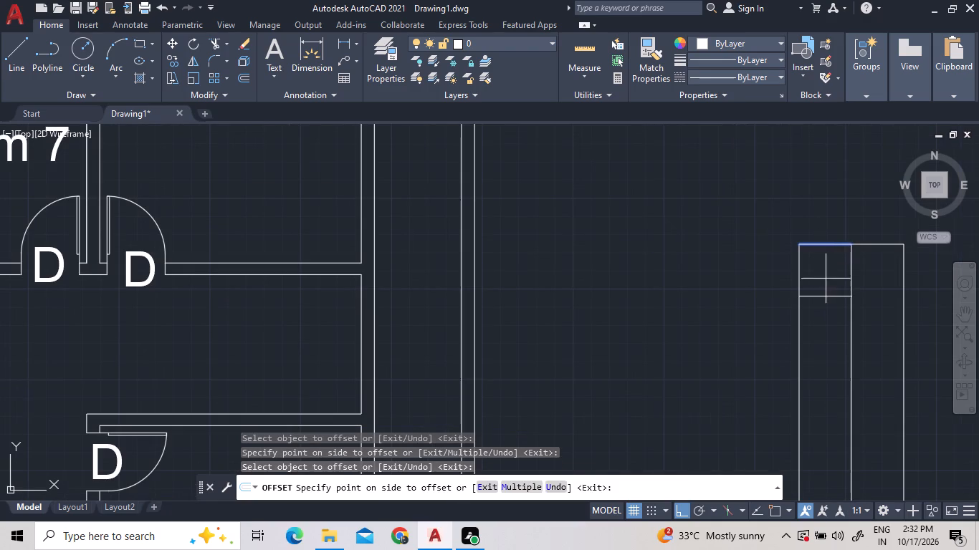
{"action": "left_click", "coordinate": [826, 282]}
{"action": "left_click", "coordinate": [869, 245]}
{"action": "left_click", "coordinate": [873, 279]}
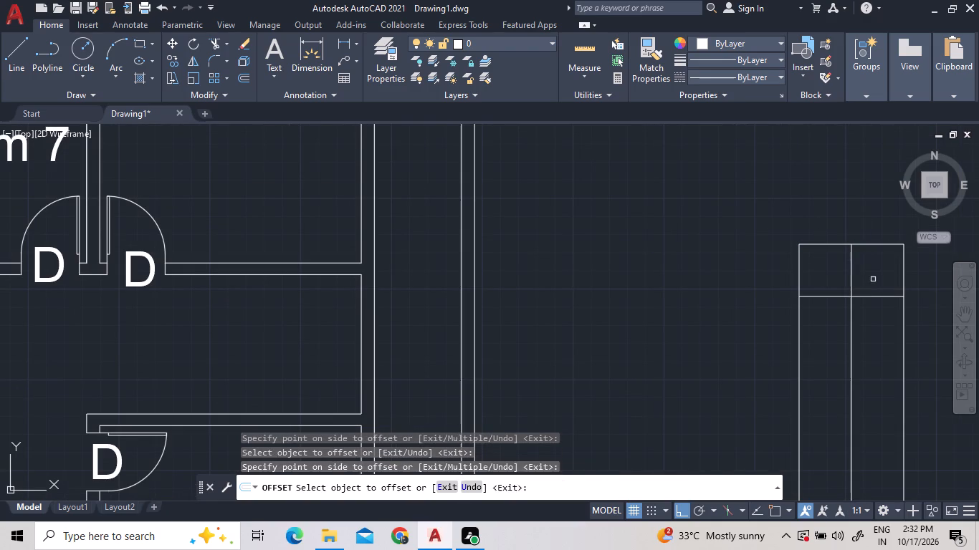
{"action": "right_click", "coordinate": [869, 289]}
{"action": "left_click", "coordinate": [887, 293]}
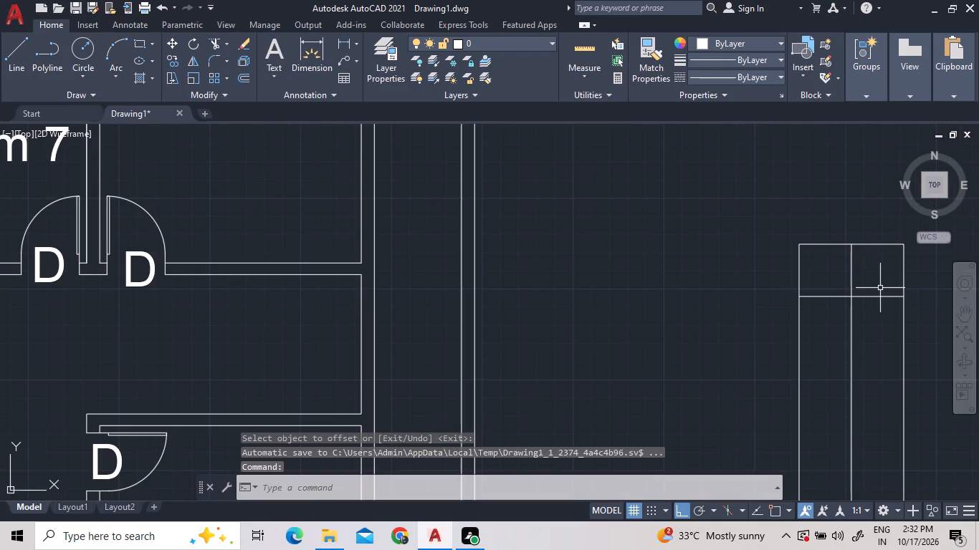
Offset the landing edge of the stair's west flight downward repeatedly at 10" spacing to make eleven tread lines, and end the command.
{"action": "type", "text": "O"}
{"action": "key", "text": "space"}
{"action": "type", "text": "10"}
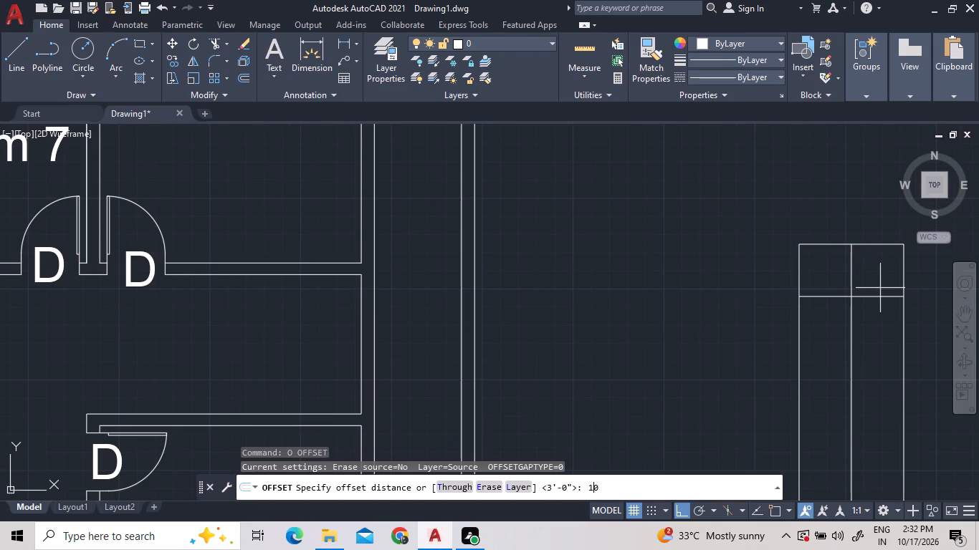
{"action": "key", "text": "Return"}
{"action": "double_click", "coordinate": [823, 296]}
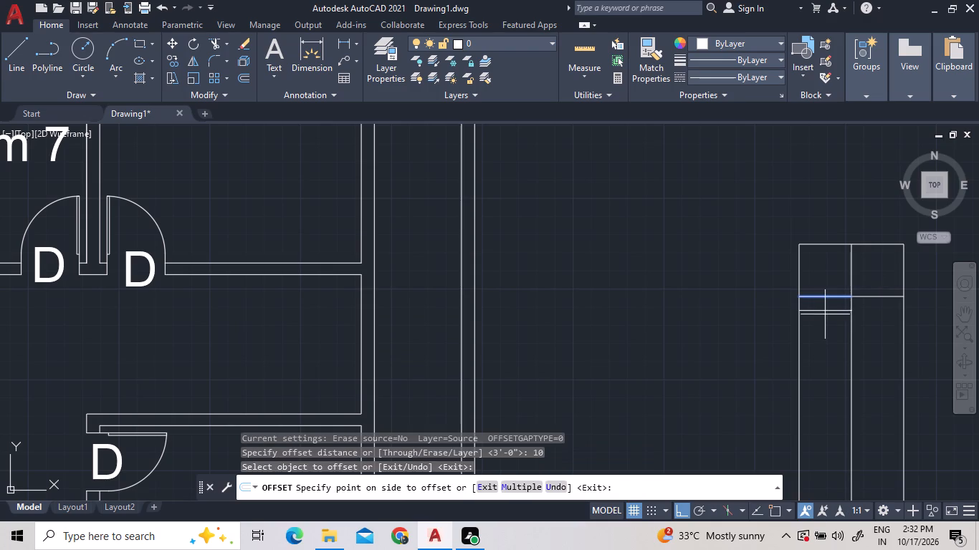
{"action": "type", "text": "M"}
{"action": "key", "text": "space"}
{"action": "double_click", "coordinate": [838, 342]}
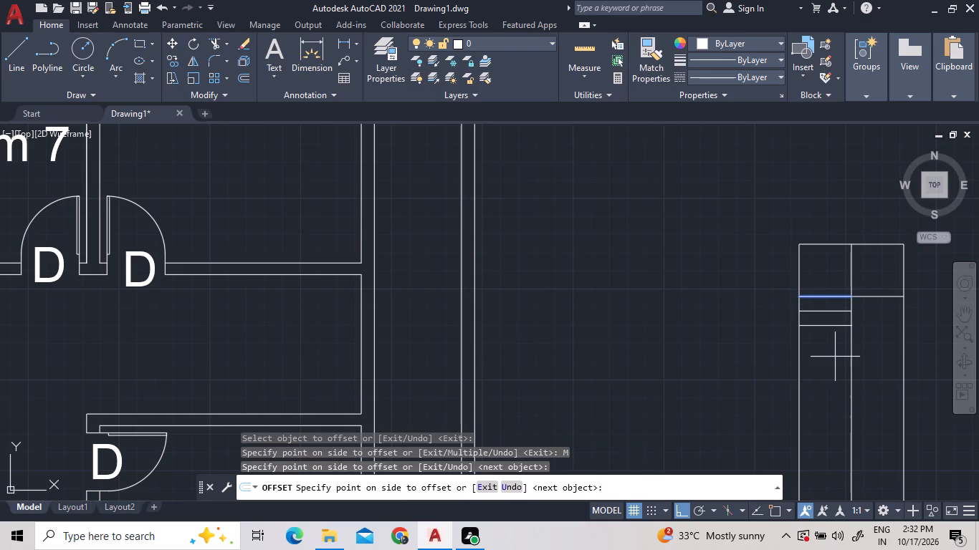
{"action": "scroll", "coordinate": [826, 366], "scroll_direction": "down", "scroll_amount": 1}
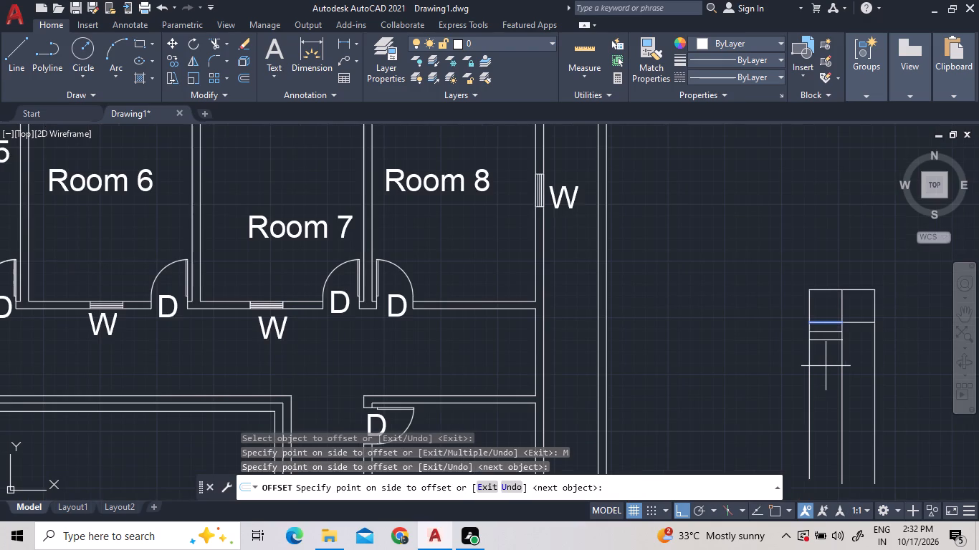
{"action": "middle_click_drag", "start_coordinate": [826, 366], "coordinate": [829, 334]}
{"action": "left_click", "coordinate": [831, 357]}
{"action": "left_click", "coordinate": [829, 372]}
{"action": "left_click", "coordinate": [828, 380]}
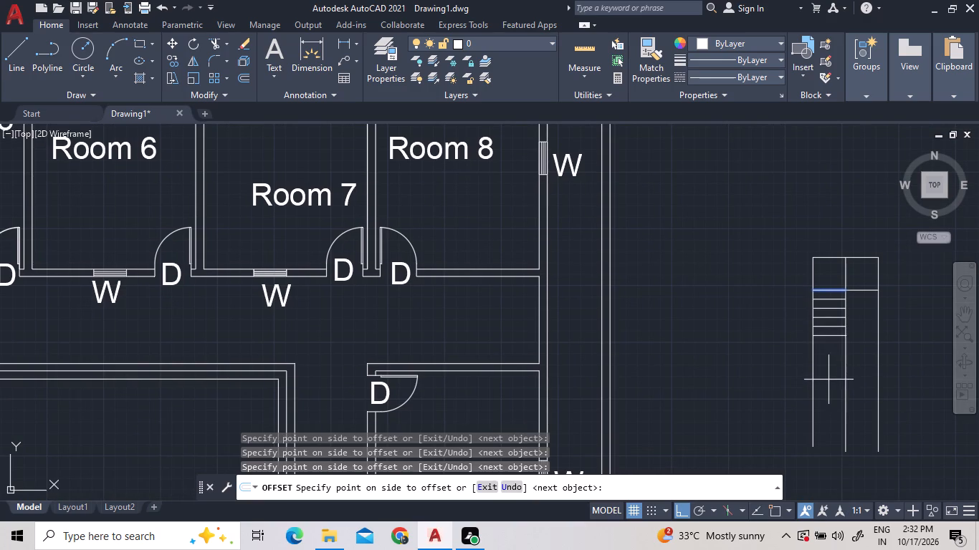
{"action": "left_click", "coordinate": [828, 392]}
{"action": "left_click", "coordinate": [714, 392]}
{"action": "left_click", "coordinate": [714, 397]}
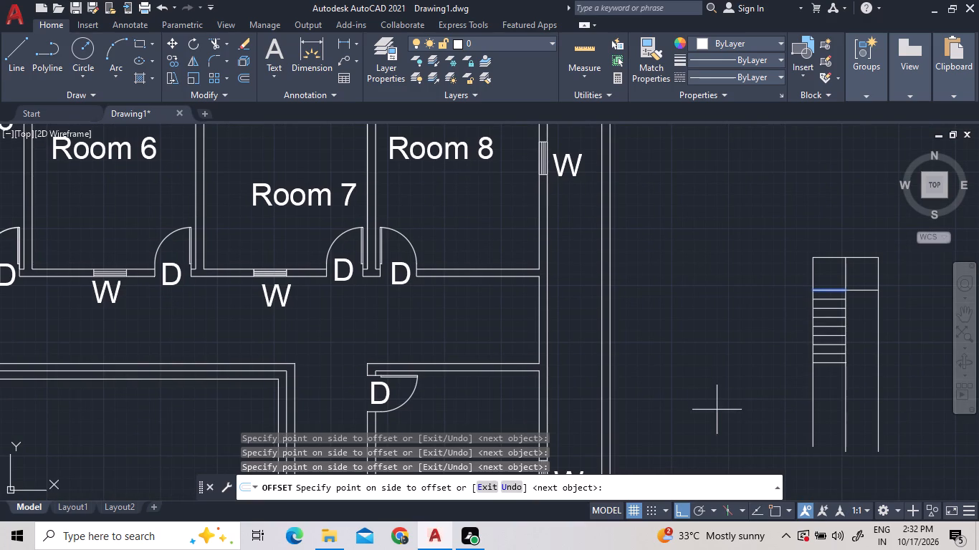
{"action": "left_click", "coordinate": [722, 417]}
{"action": "left_click", "coordinate": [743, 412]}
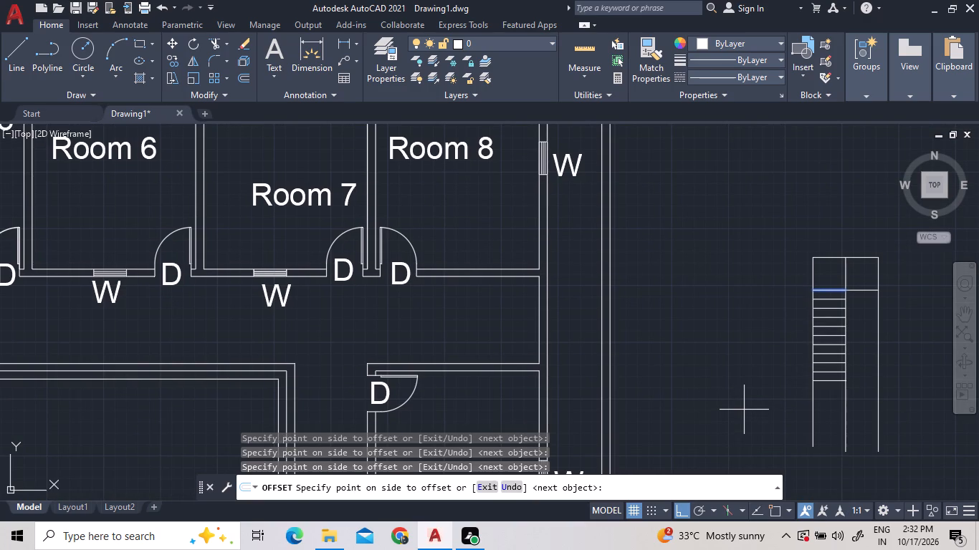
{"action": "left_click", "coordinate": [747, 405]}
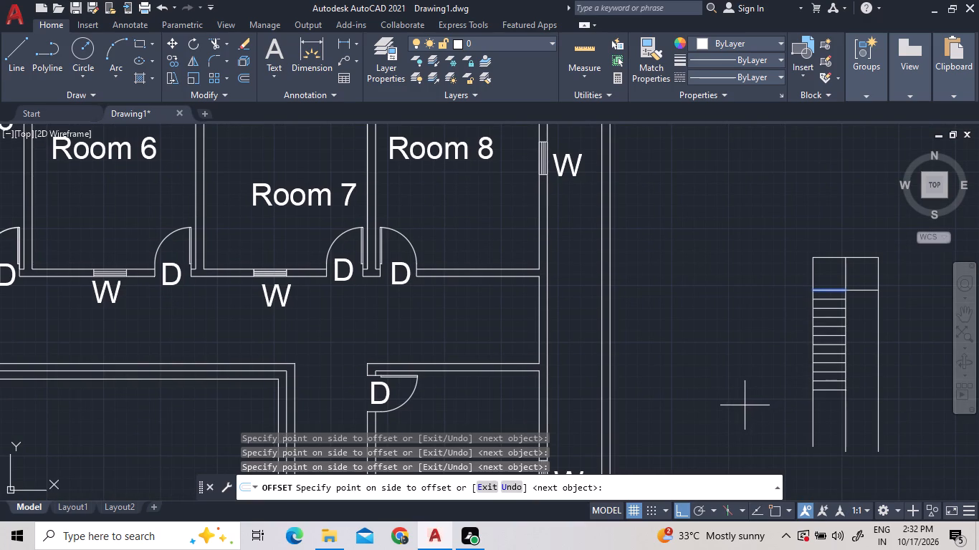
{"action": "left_click", "coordinate": [742, 405]}
{"action": "key", "text": "space"}
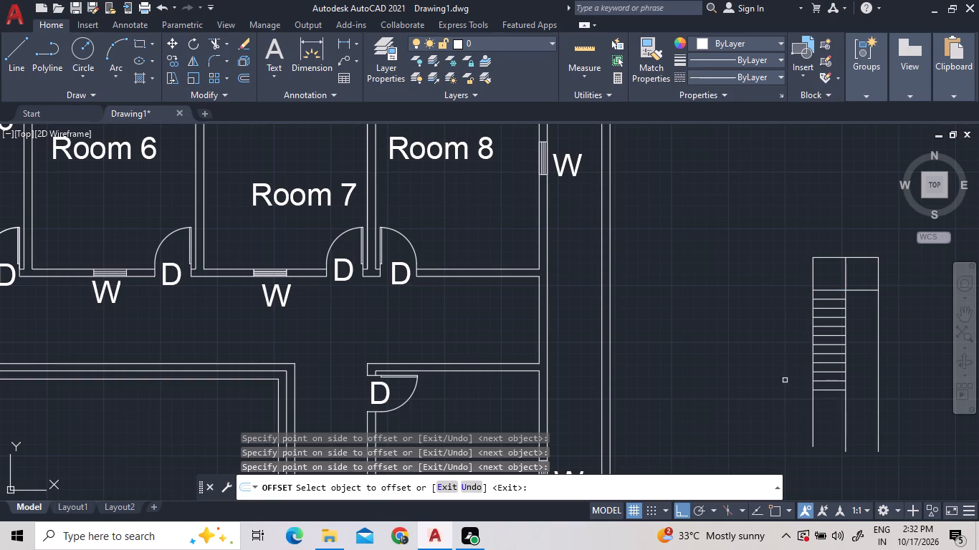
{"action": "key", "text": "BackSpace"}
{"action": "key", "text": "m"}
{"action": "key", "text": "i"}
{"action": "key", "text": "BackSpace"}
{"action": "key", "text": "BackSpace"}
{"action": "key", "text": "BackSpace"}
{"action": "key", "text": "Escape"}
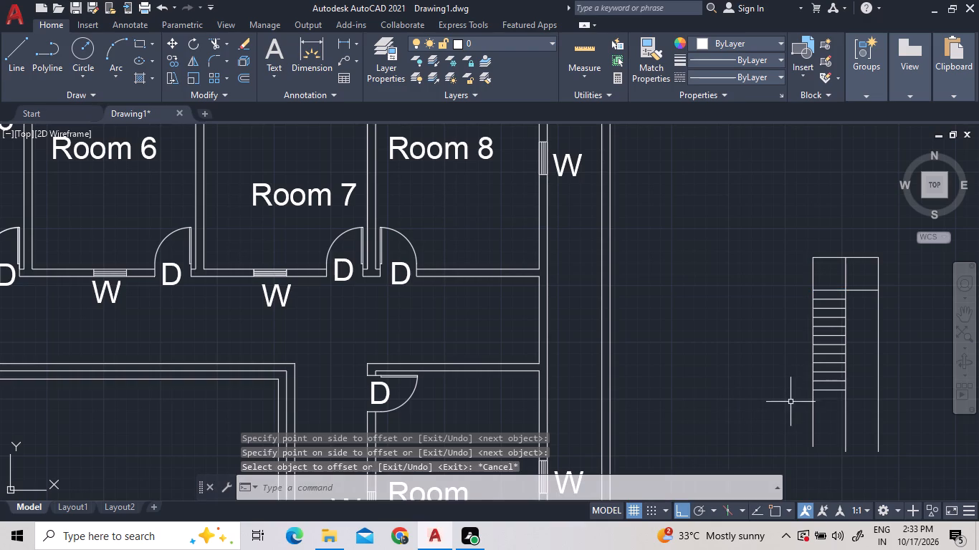
Mirror the west flight's eleven tread lines across the stair's centre line, keeping the originals.
{"action": "key", "text": "Escape"}
{"action": "key", "text": "m"}
{"action": "key", "text": "i"}
{"action": "key", "text": "space"}
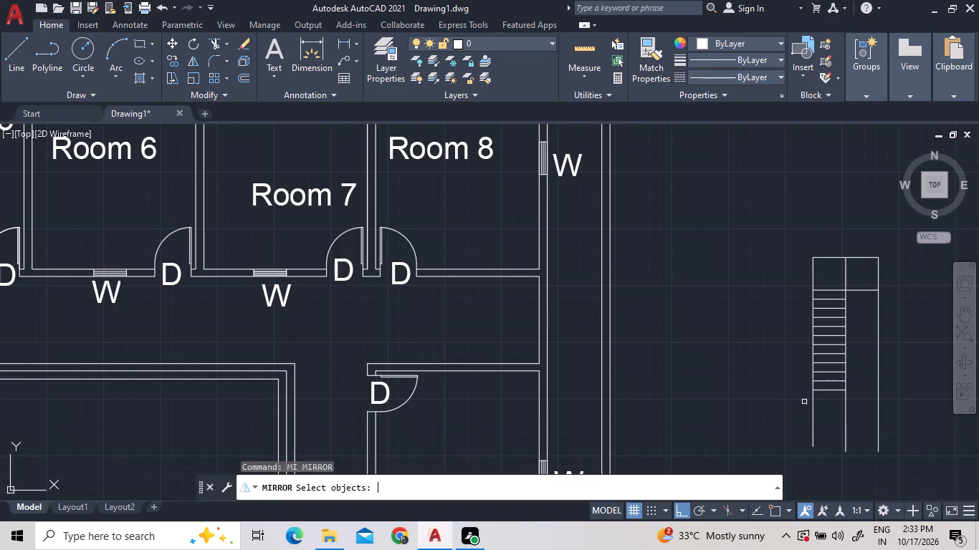
{"action": "left_click", "coordinate": [836, 400]}
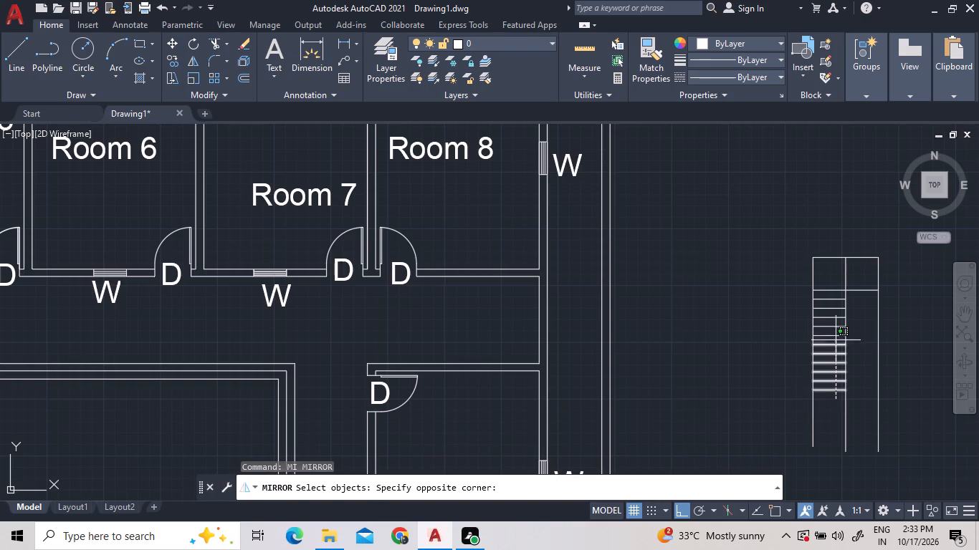
{"action": "left_click", "coordinate": [828, 297]}
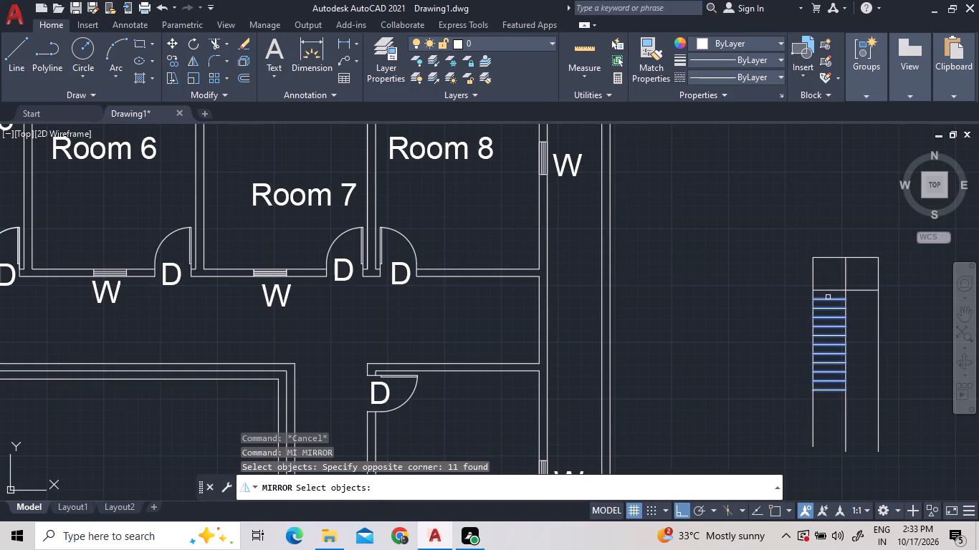
{"action": "key", "text": "Return"}
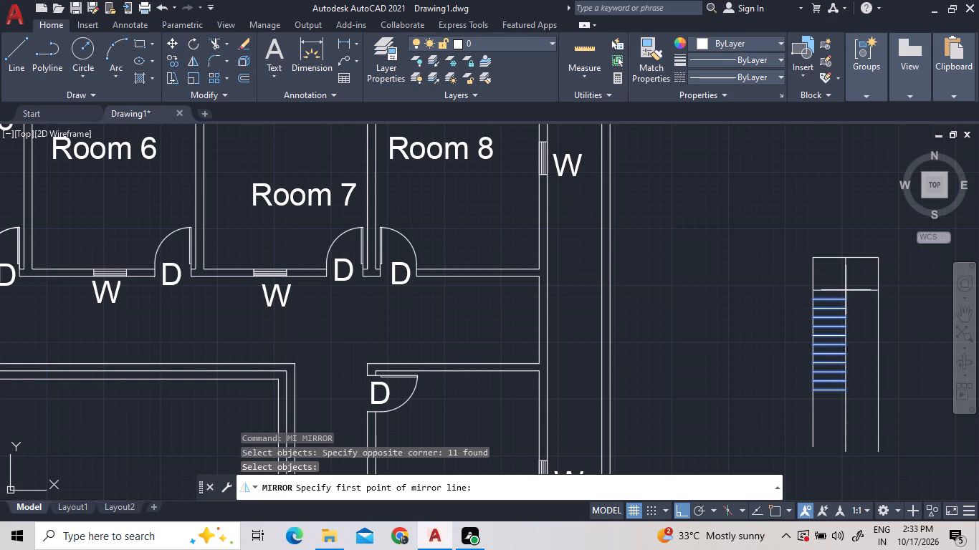
{"action": "left_click", "coordinate": [846, 290]}
{"action": "double_click", "coordinate": [845, 385]}
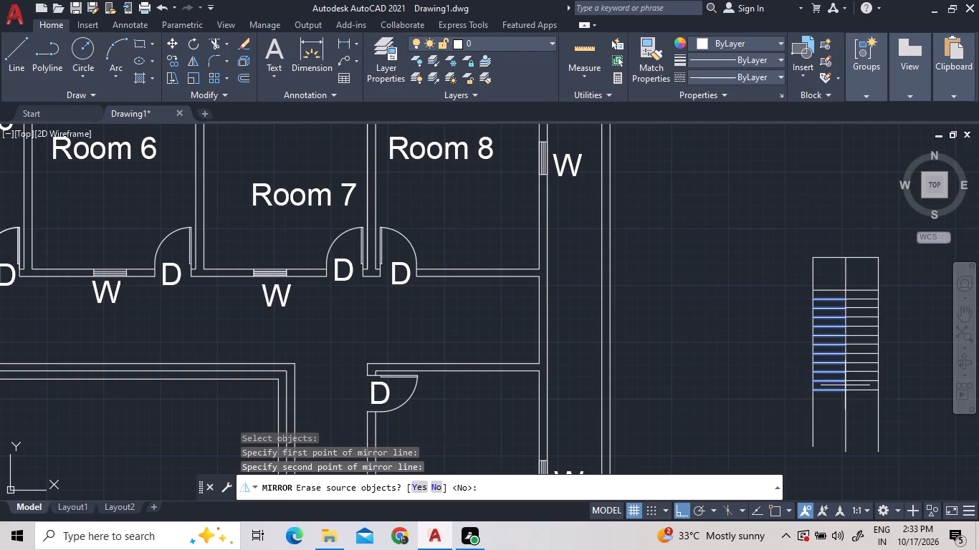
{"action": "key", "text": "space"}
{"action": "key", "text": "space"}
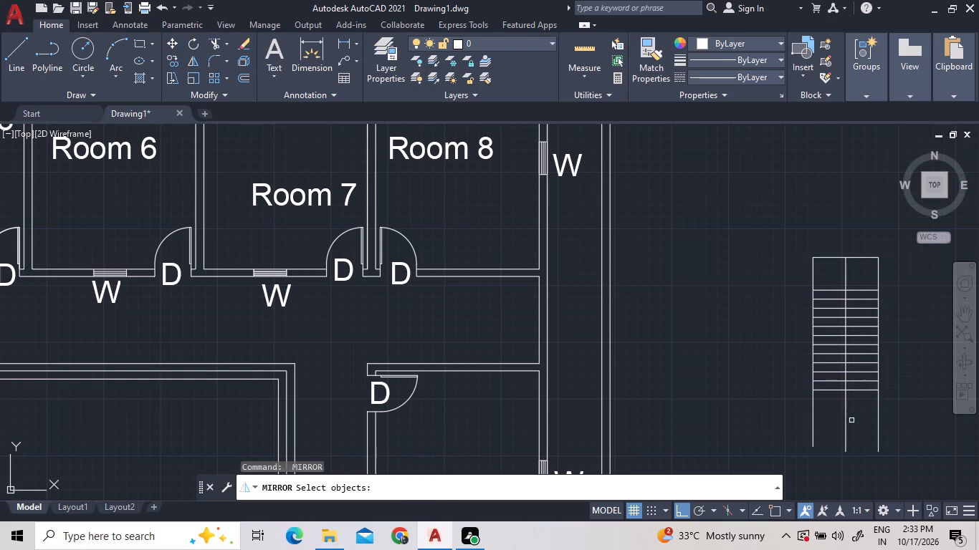
{"action": "key", "text": "Escape"}
{"action": "key", "text": "Escape"}
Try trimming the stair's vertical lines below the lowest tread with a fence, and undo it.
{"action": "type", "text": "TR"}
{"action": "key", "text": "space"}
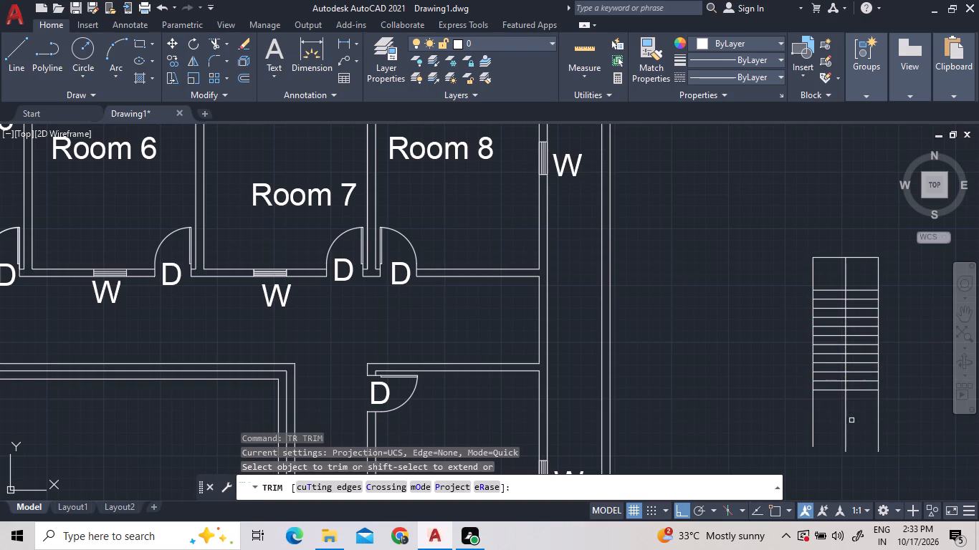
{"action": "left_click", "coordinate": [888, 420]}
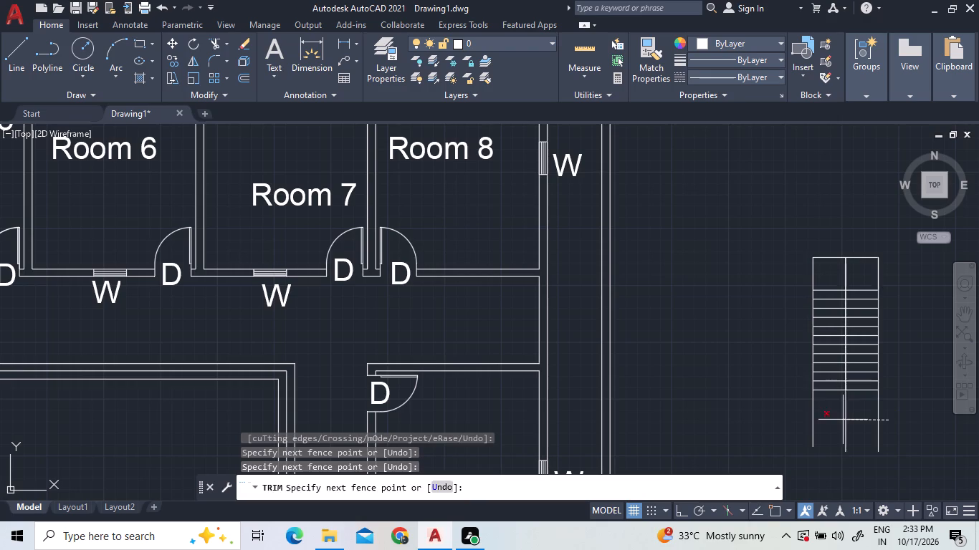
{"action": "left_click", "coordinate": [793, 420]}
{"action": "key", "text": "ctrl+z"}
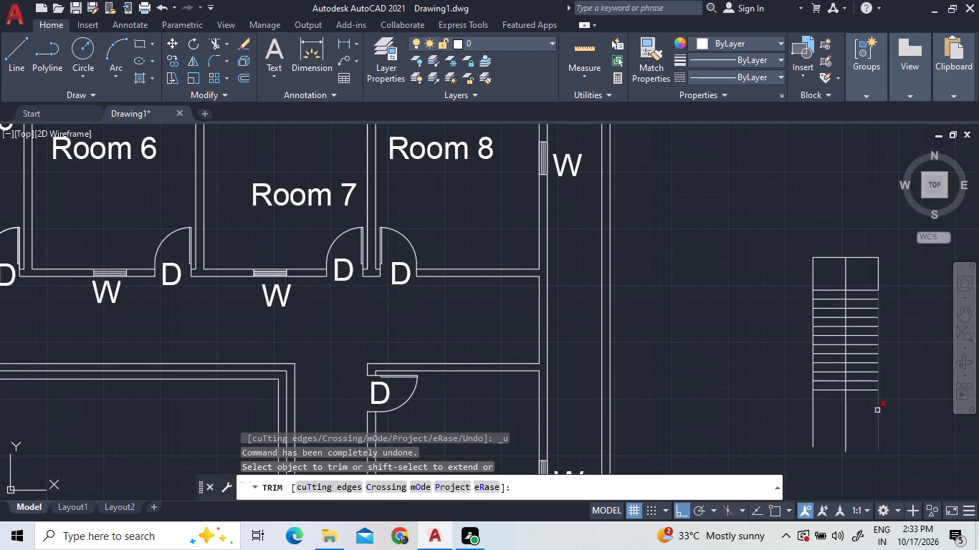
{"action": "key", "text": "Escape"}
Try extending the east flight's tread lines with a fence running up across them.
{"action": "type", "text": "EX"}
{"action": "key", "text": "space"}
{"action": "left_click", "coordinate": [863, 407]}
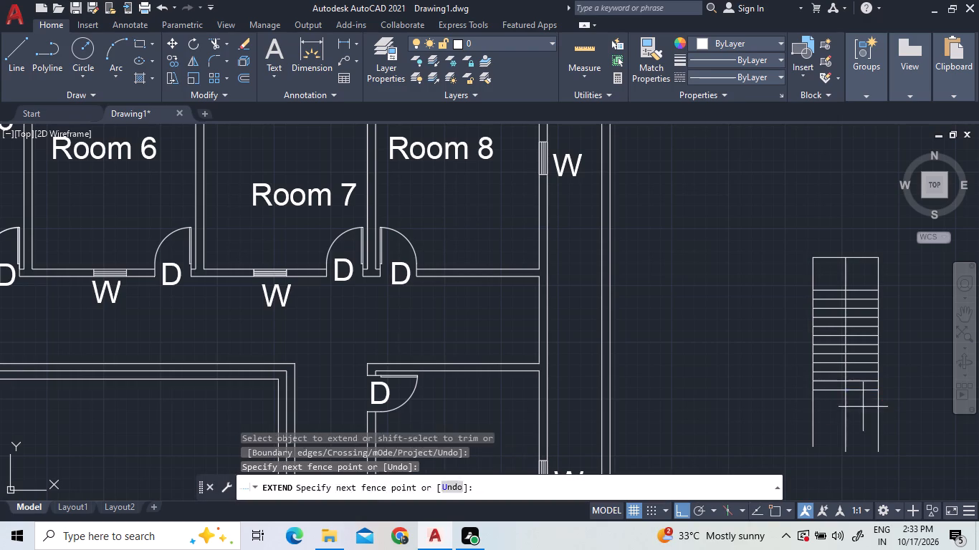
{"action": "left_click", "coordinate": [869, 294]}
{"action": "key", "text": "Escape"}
Trim the stair's vertical lines below the lowest tread and the centre line's portion across the landing.
{"action": "type", "text": "TR"}
{"action": "key", "text": "space"}
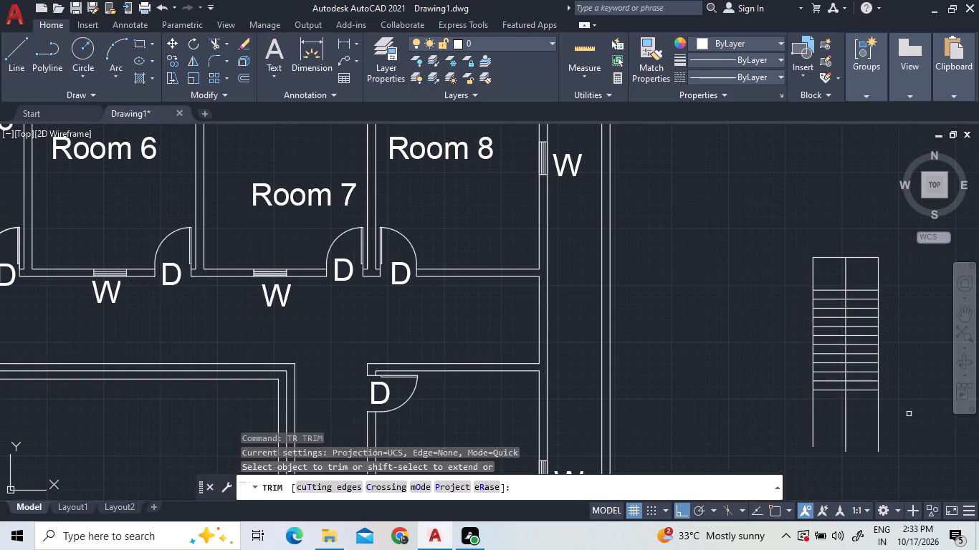
{"action": "left_click", "coordinate": [906, 416]}
{"action": "left_click", "coordinate": [791, 418]}
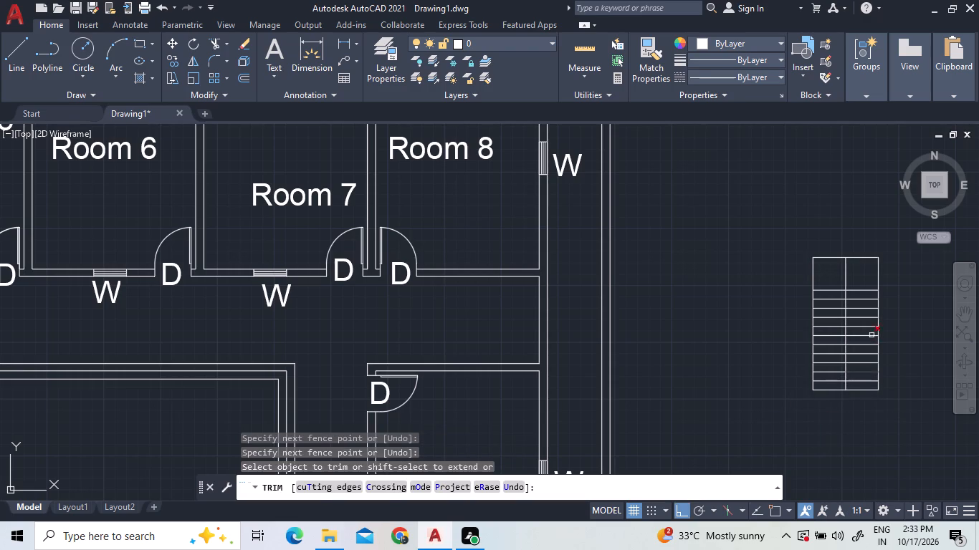
{"action": "left_click", "coordinate": [856, 279]}
{"action": "left_click", "coordinate": [839, 275]}
{"action": "key", "text": "Escape"}
{"action": "key", "text": "Escape"}
{"action": "key", "text": "Escape"}
{"action": "key", "text": "Escape"}
Offset the stair's centre line 1" to both the east and the west.
{"action": "type", "text": "O"}
{"action": "key", "text": "space"}
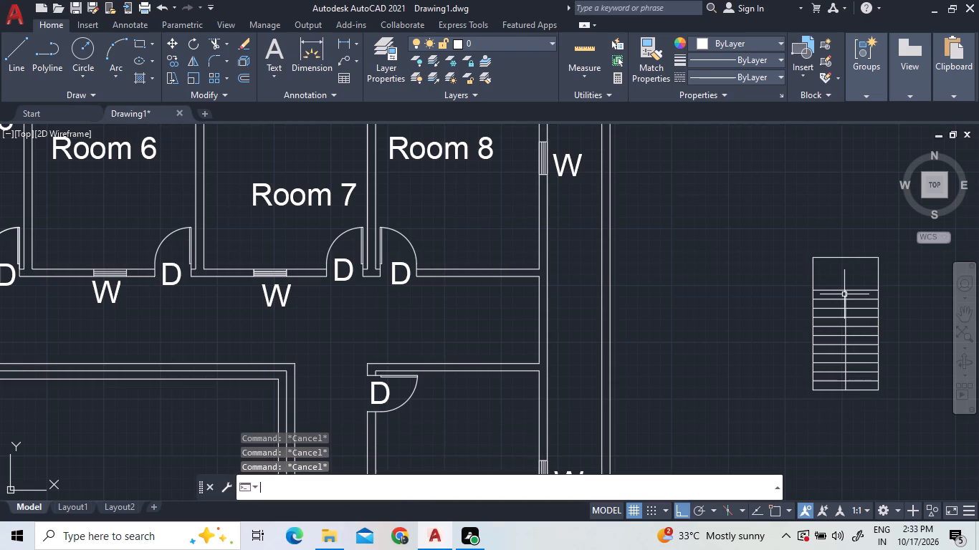
{"action": "key", "text": "1"}
{"action": "key", "text": "Return"}
{"action": "scroll", "coordinate": [842, 304], "scroll_direction": "up", "scroll_amount": 3}
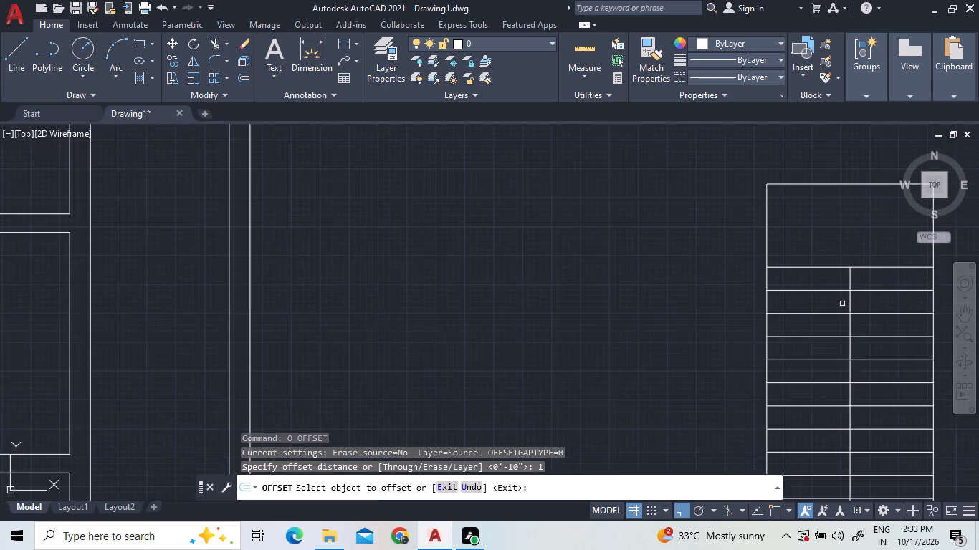
{"action": "left_click", "coordinate": [854, 301]}
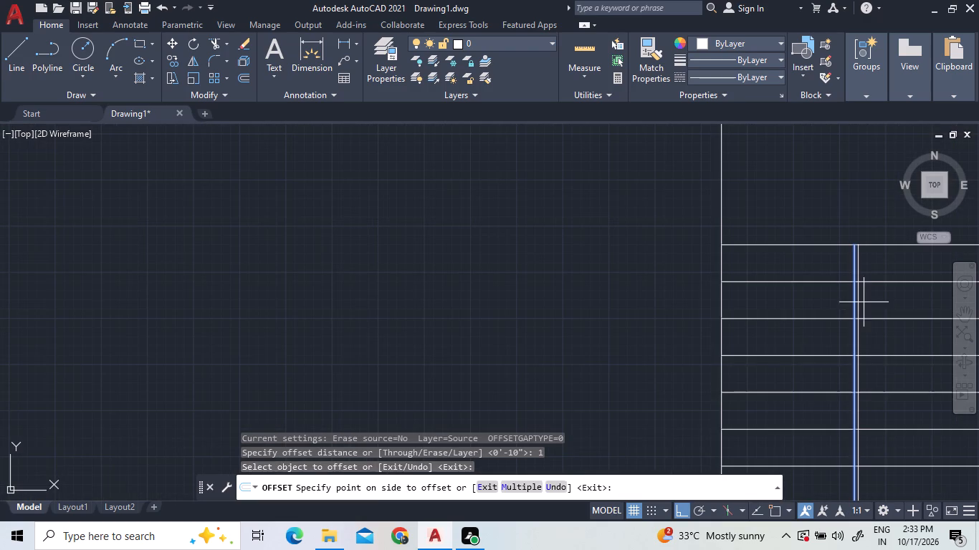
{"action": "left_click", "coordinate": [874, 305]}
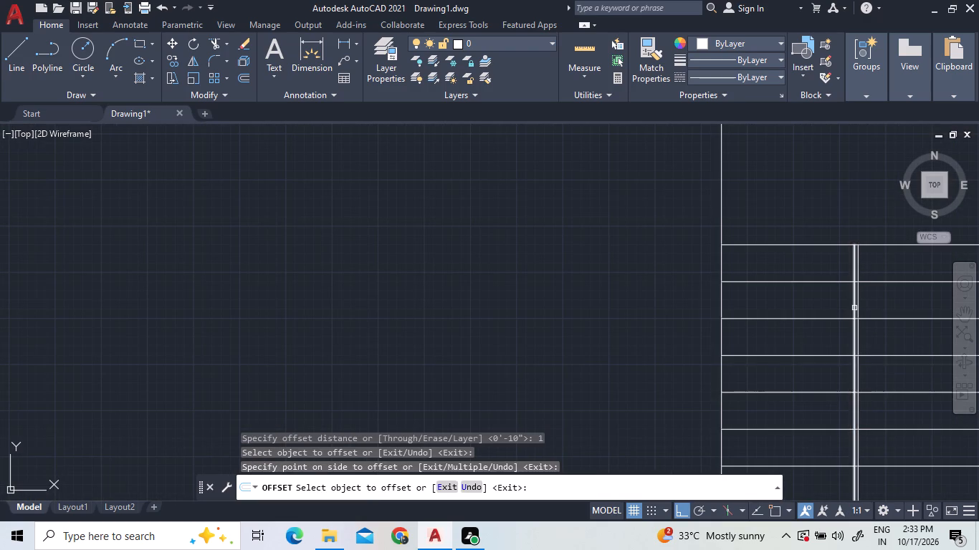
{"action": "left_click", "coordinate": [854, 308]}
{"action": "left_click", "coordinate": [839, 308]}
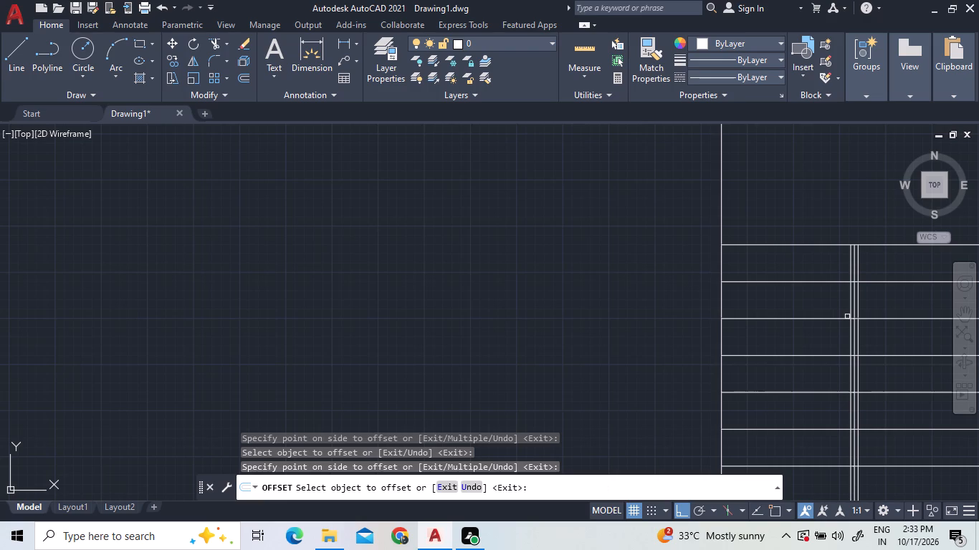
{"action": "key", "text": "Escape"}
{"action": "key", "text": "Escape"}
{"action": "key", "text": "Escape"}
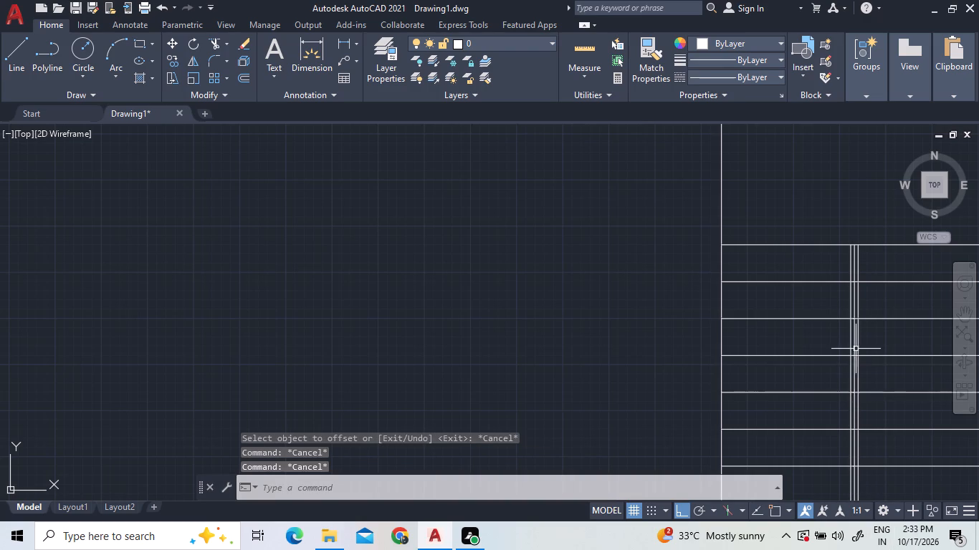
Erase the original centre line between the two offset lines of the stair.
{"action": "scroll", "coordinate": [853, 329], "scroll_direction": "up", "scroll_amount": 3}
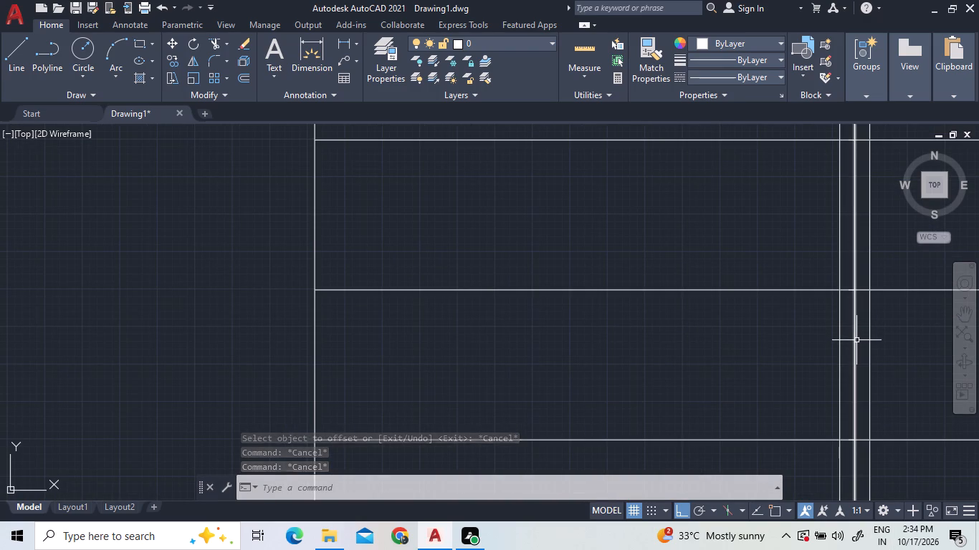
{"action": "left_click", "coordinate": [856, 340]}
{"action": "type", "text": "E"}
{"action": "key", "text": "space"}
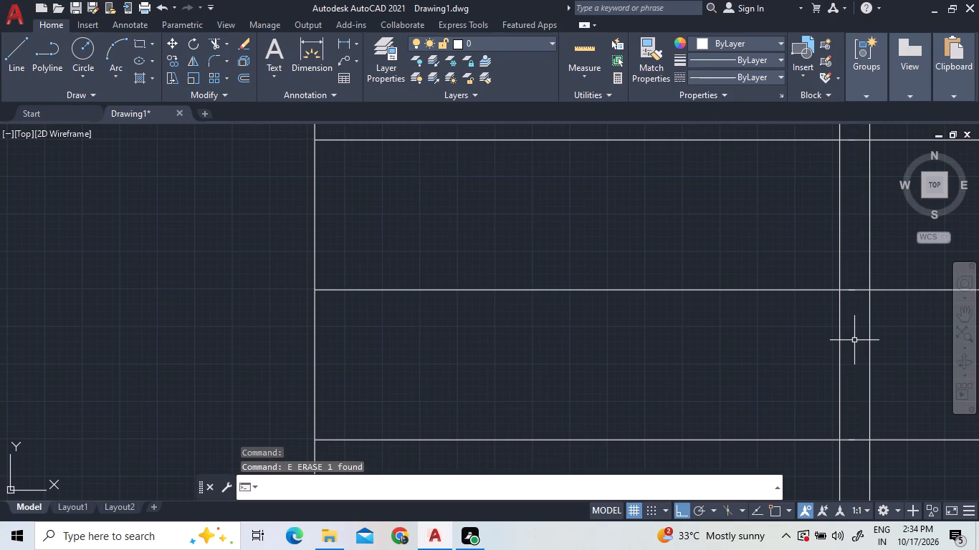
Trim the tread lines crossing the gap between the two centre lines, using a fence from below the lowest tread up to the landing.
{"action": "type", "text": "TR"}
{"action": "key", "text": "space"}
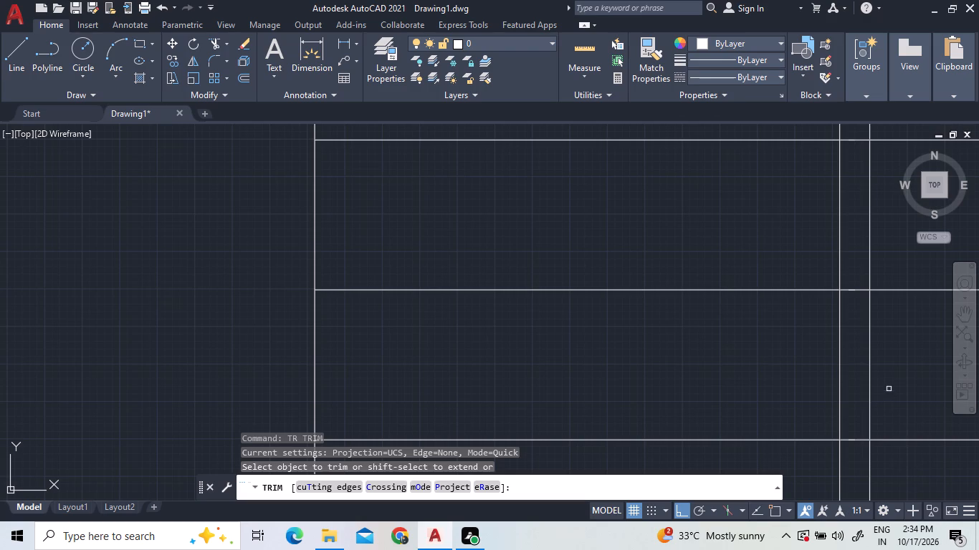
{"action": "scroll", "coordinate": [888, 389], "scroll_direction": "down", "scroll_amount": 1}
{"action": "scroll", "coordinate": [872, 332], "scroll_direction": "down", "scroll_amount": 3}
{"action": "middle_click_drag", "start_coordinate": [873, 364], "coordinate": [872, 269]}
{"action": "scroll", "coordinate": [866, 443], "scroll_direction": "up", "scroll_amount": 5}
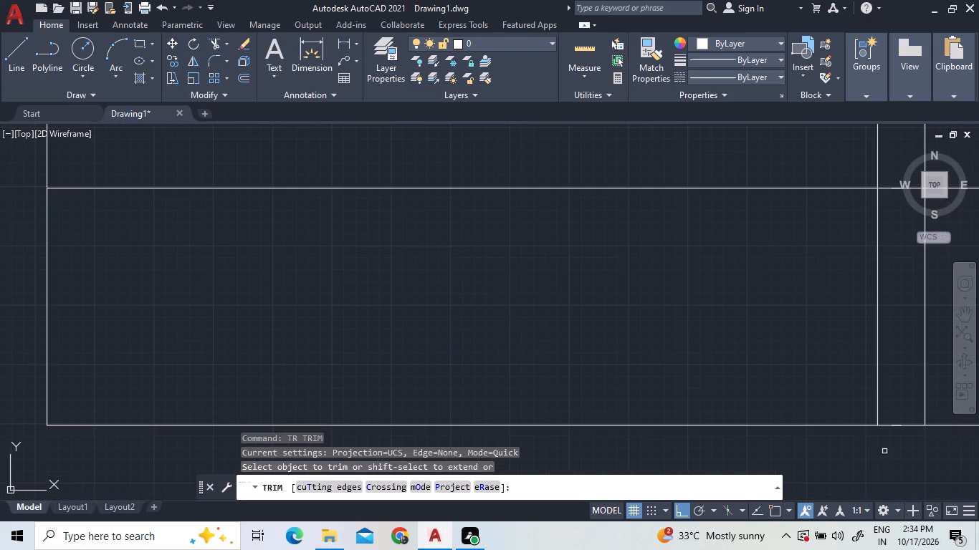
{"action": "left_click", "coordinate": [887, 452]}
{"action": "scroll", "coordinate": [892, 365], "scroll_direction": "down", "scroll_amount": 3}
{"action": "middle_click_drag", "start_coordinate": [894, 312], "coordinate": [887, 482]}
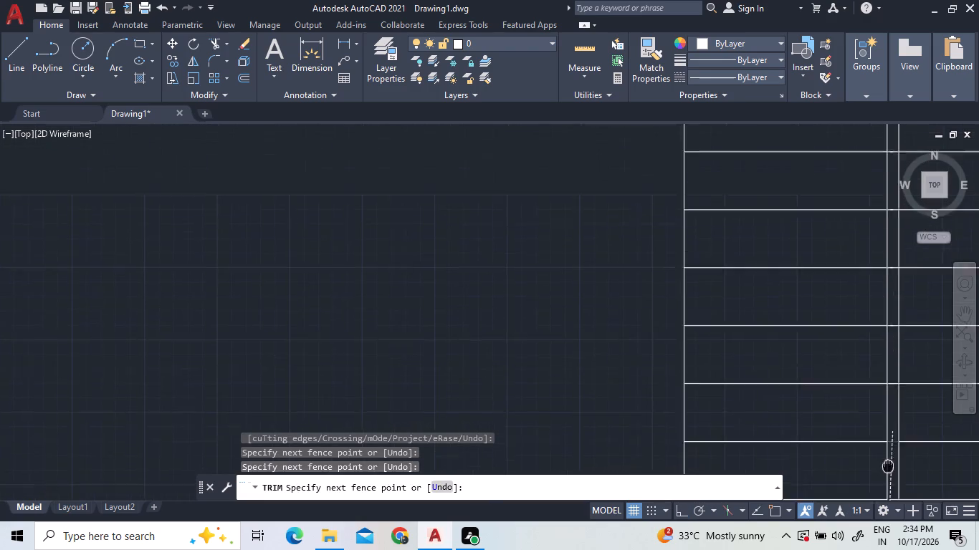
{"action": "middle_click_drag", "start_coordinate": [887, 482], "coordinate": [887, 493]}
{"action": "scroll", "coordinate": [889, 448], "scroll_direction": "down", "scroll_amount": 3}
{"action": "scroll", "coordinate": [888, 324], "scroll_direction": "up", "scroll_amount": 4}
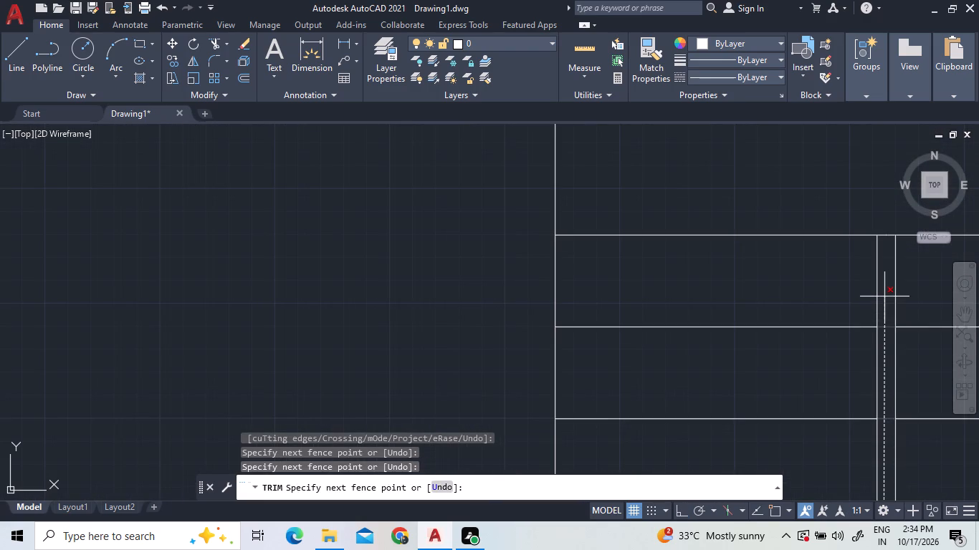
{"action": "left_click", "coordinate": [884, 296]}
{"action": "scroll", "coordinate": [884, 296], "scroll_direction": "down", "scroll_amount": 4}
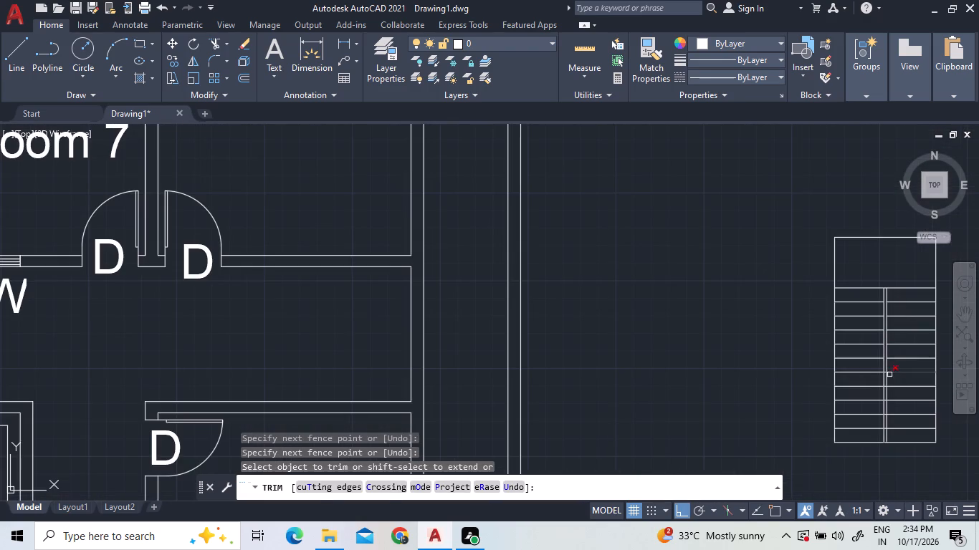
Trim the leftover tread stubs in the gap between the two centre lines with a second fence, and end the command.
{"action": "scroll", "coordinate": [885, 384], "scroll_direction": "up", "scroll_amount": 4}
{"action": "scroll", "coordinate": [875, 397], "scroll_direction": "down", "scroll_amount": 2}
{"action": "middle_click_drag", "start_coordinate": [872, 410], "coordinate": [870, 406]}
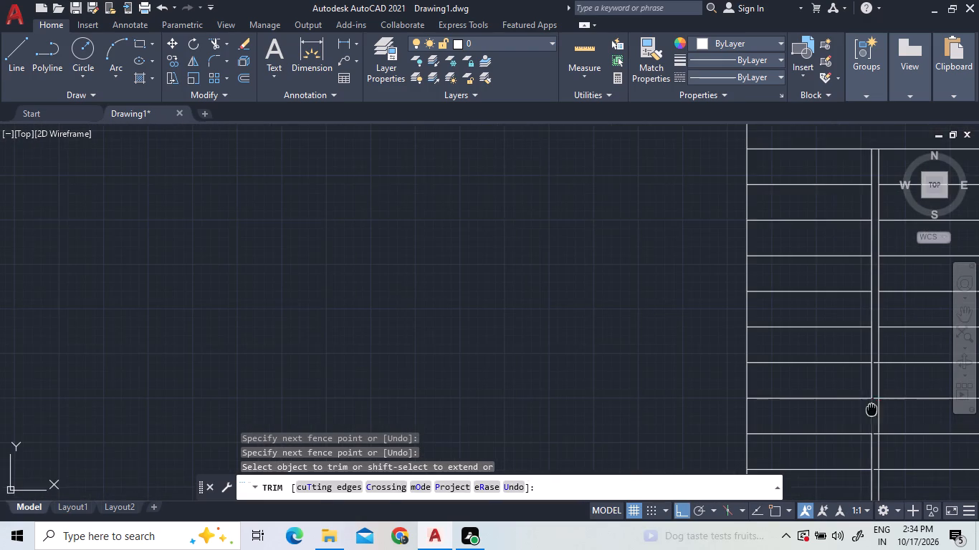
{"action": "middle_click_drag", "start_coordinate": [870, 406], "coordinate": [871, 296]}
{"action": "scroll", "coordinate": [872, 435], "scroll_direction": "up", "scroll_amount": 4}
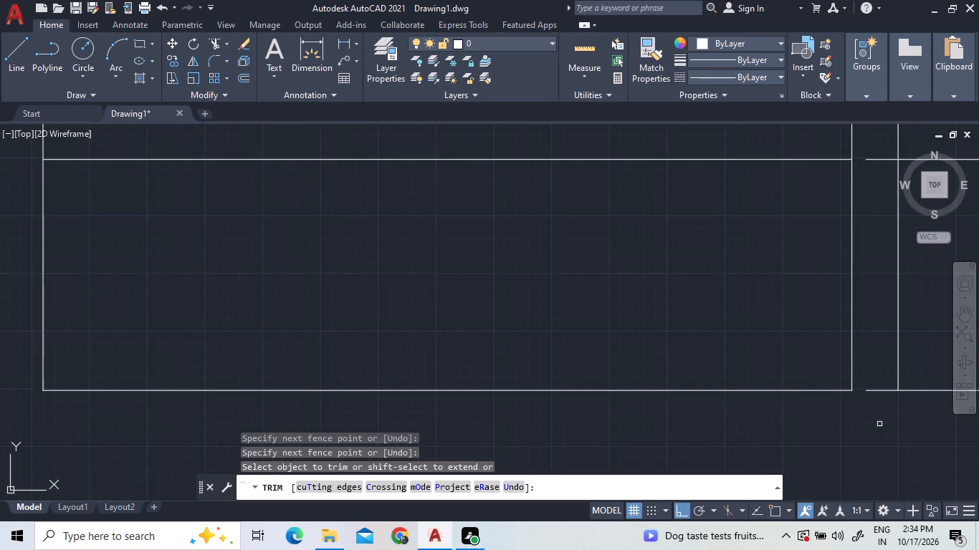
{"action": "left_click", "coordinate": [879, 424]}
{"action": "scroll", "coordinate": [884, 309], "scroll_direction": "down", "scroll_amount": 4}
{"action": "middle_click_drag", "start_coordinate": [887, 243], "coordinate": [891, 531]}
{"action": "scroll", "coordinate": [892, 488], "scroll_direction": "down", "scroll_amount": 3}
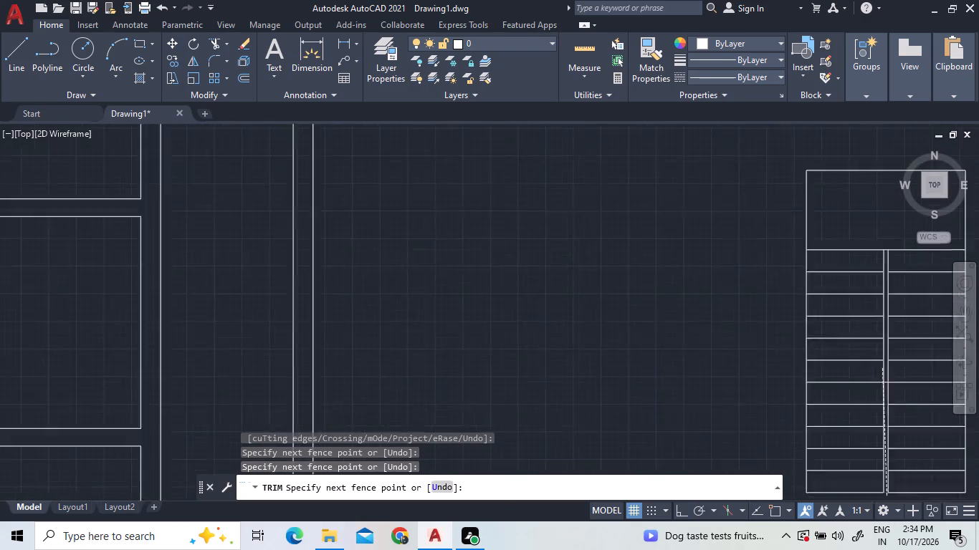
{"action": "scroll", "coordinate": [881, 314], "scroll_direction": "up", "scroll_amount": 3}
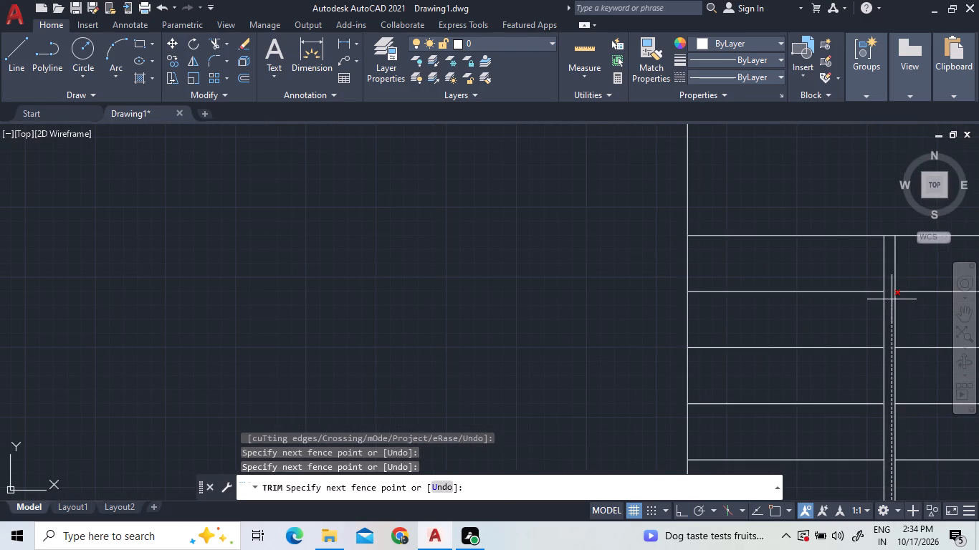
{"action": "left_click", "coordinate": [891, 299]}
{"action": "scroll", "coordinate": [891, 299], "scroll_direction": "down", "scroll_amount": 4}
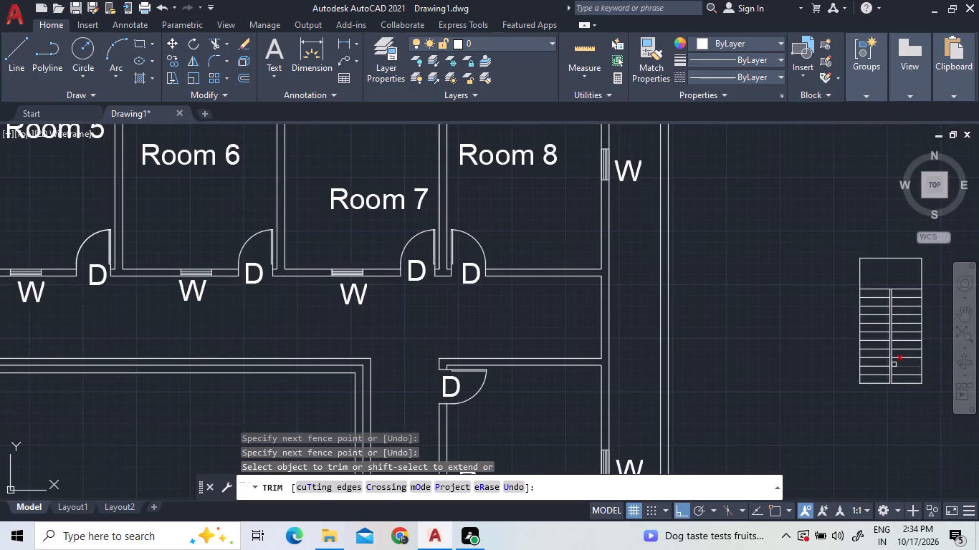
{"action": "key", "text": "space"}
Rotate the whole staircase 270° about its north-east corner so that the landing points east.
{"action": "scroll", "coordinate": [901, 335], "scroll_direction": "up", "scroll_amount": 3}
{"action": "scroll", "coordinate": [897, 334], "scroll_direction": "down", "scroll_amount": 2}
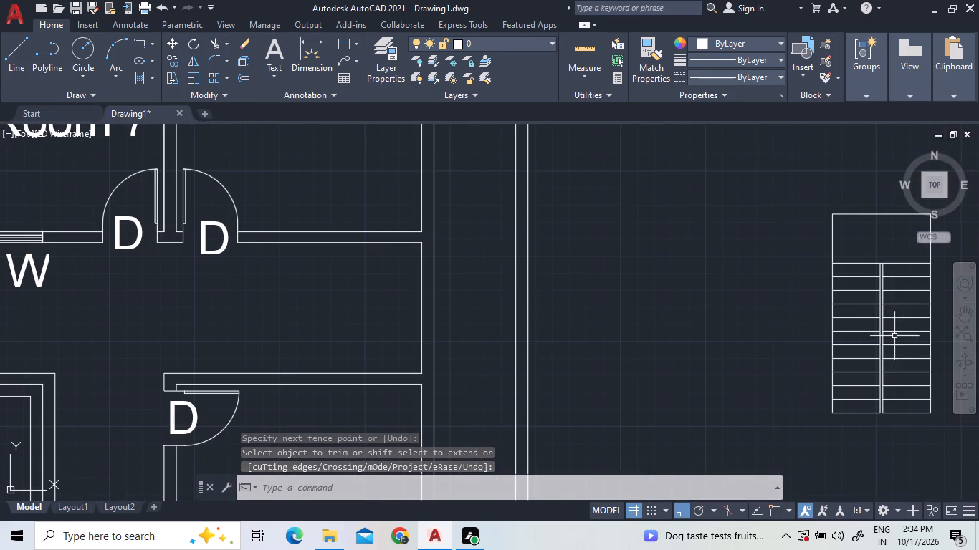
{"action": "scroll", "coordinate": [886, 307], "scroll_direction": "up", "scroll_amount": 3}
{"action": "scroll", "coordinate": [886, 307], "scroll_direction": "down", "scroll_amount": 4}
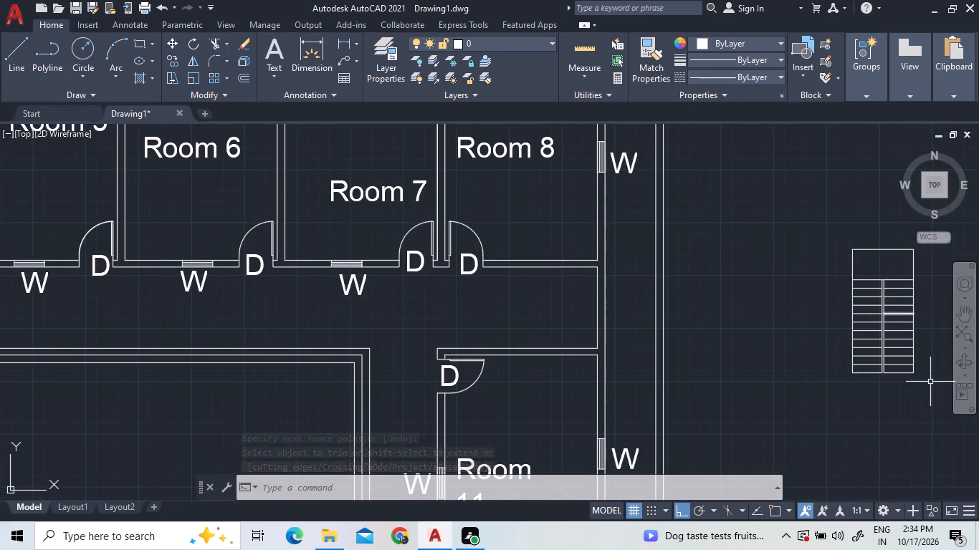
{"action": "left_click", "coordinate": [929, 385]}
{"action": "left_click", "coordinate": [796, 243]}
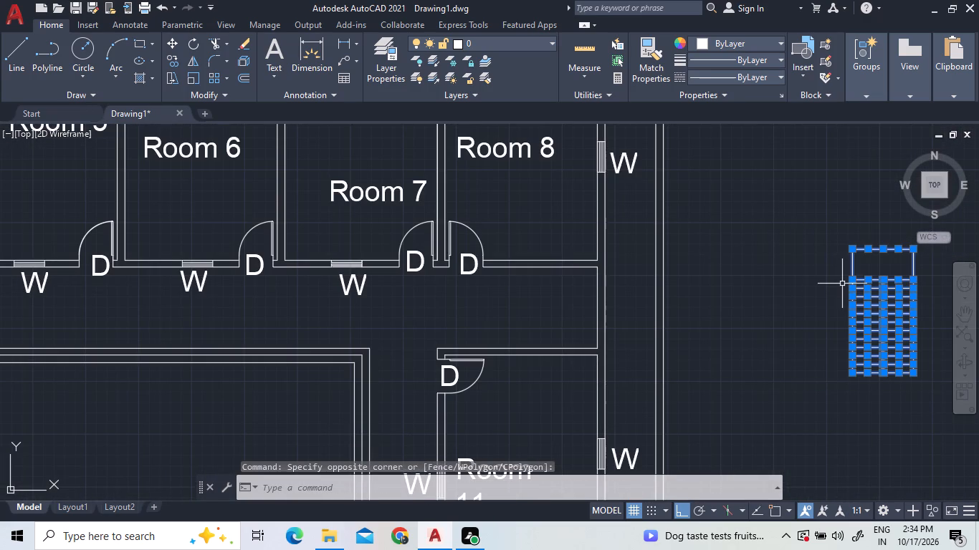
{"action": "type", "text": "RO"}
{"action": "key", "text": "space"}
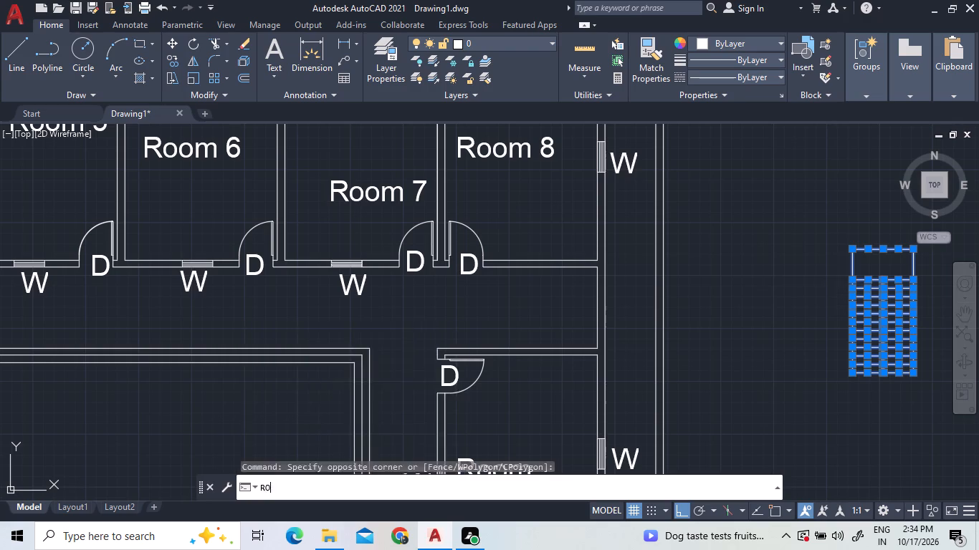
{"action": "scroll", "coordinate": [884, 352], "scroll_direction": "down", "scroll_amount": 2}
{"action": "middle_click_drag", "start_coordinate": [884, 358], "coordinate": [795, 359]}
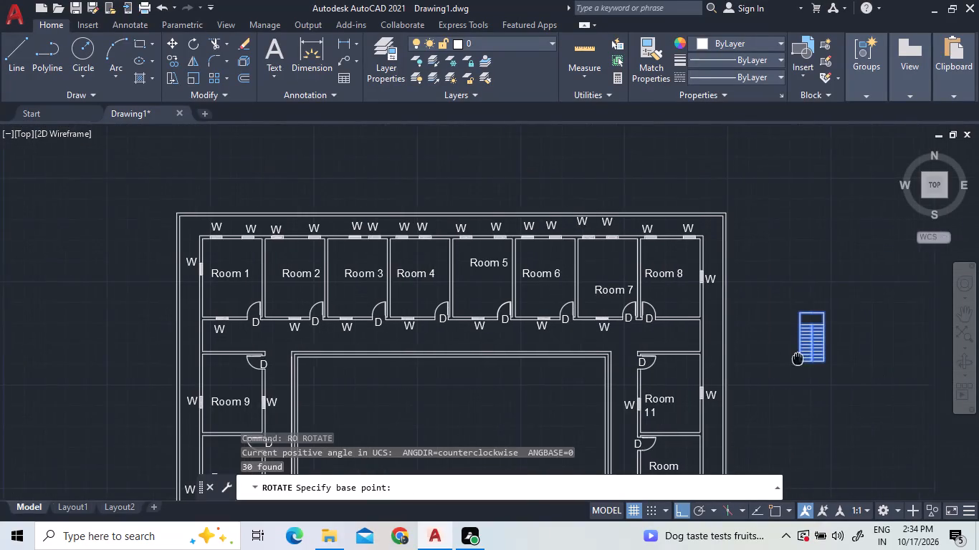
{"action": "middle_click_drag", "start_coordinate": [795, 359], "coordinate": [793, 359]}
{"action": "left_click", "coordinate": [804, 312]}
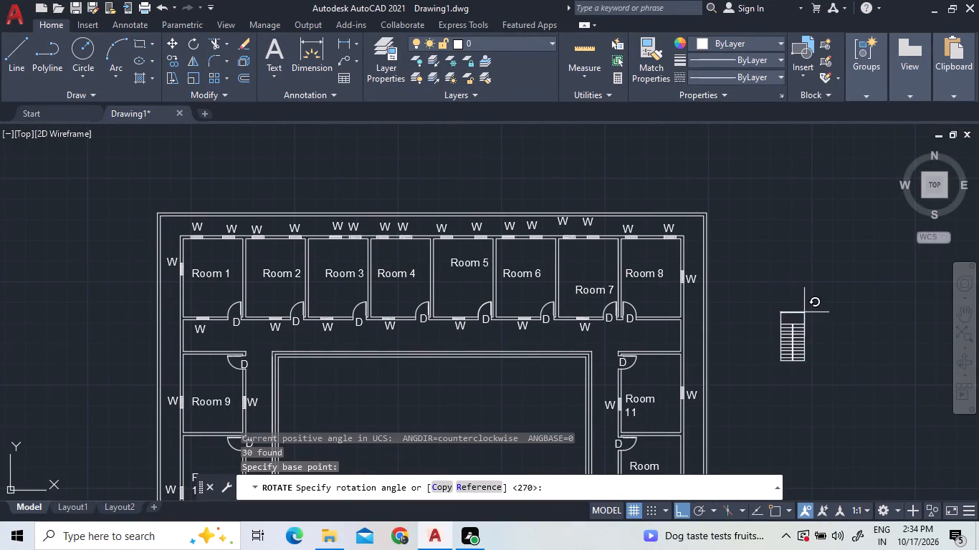
{"action": "left_click", "coordinate": [831, 347]}
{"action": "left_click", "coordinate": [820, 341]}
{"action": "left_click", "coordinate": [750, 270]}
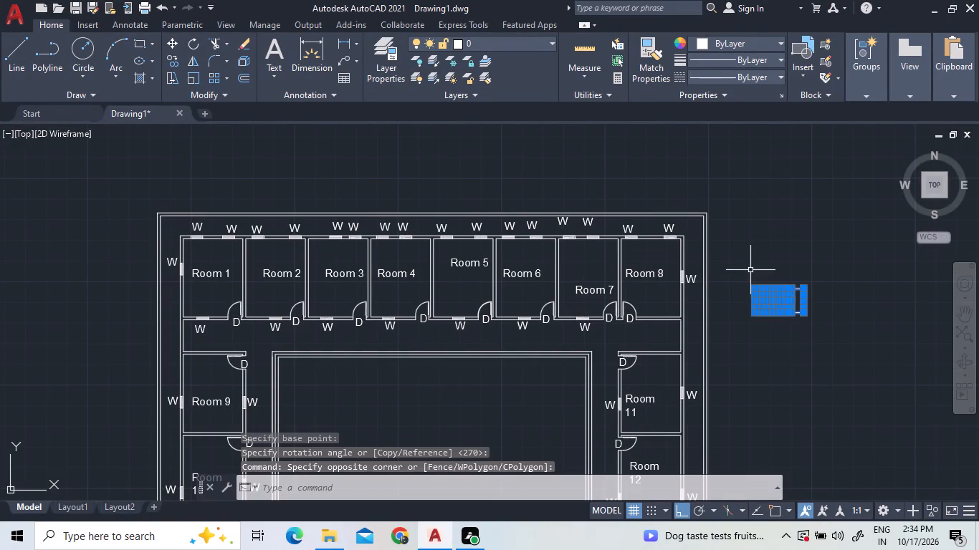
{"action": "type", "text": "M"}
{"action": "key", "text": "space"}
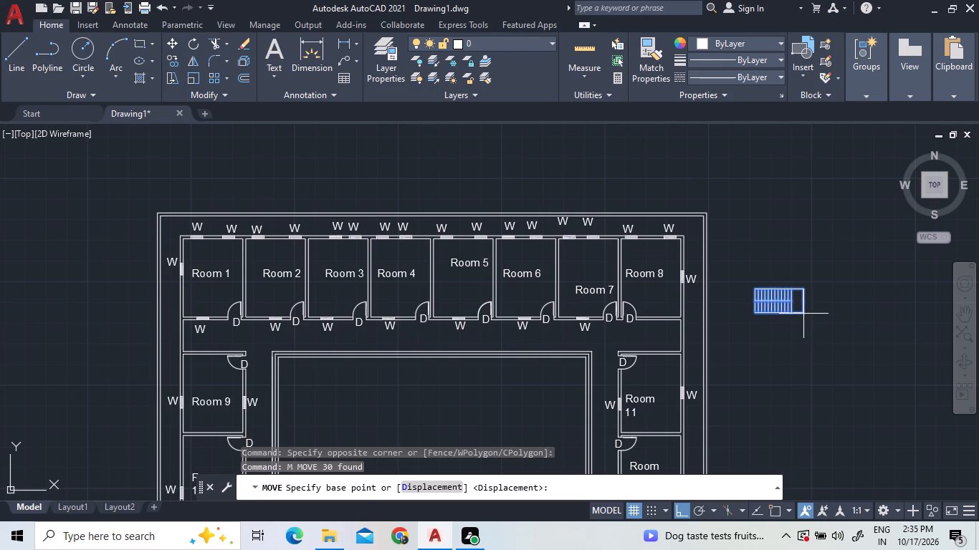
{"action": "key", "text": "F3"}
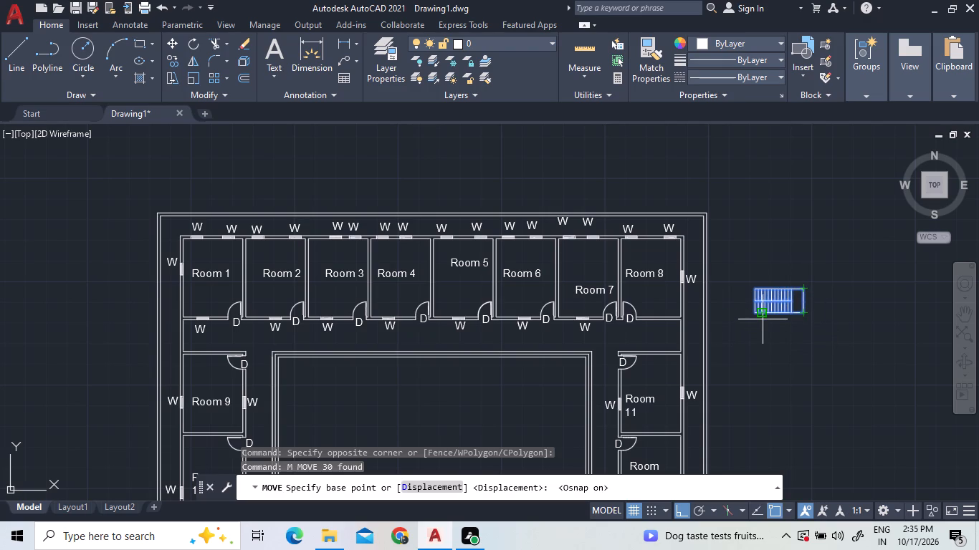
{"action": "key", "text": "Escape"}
Measure the corridor's width at its east end, between the walls of Room 8 and Room 11, with a linear dimension that is not placed.
{"action": "type", "text": "DLI"}
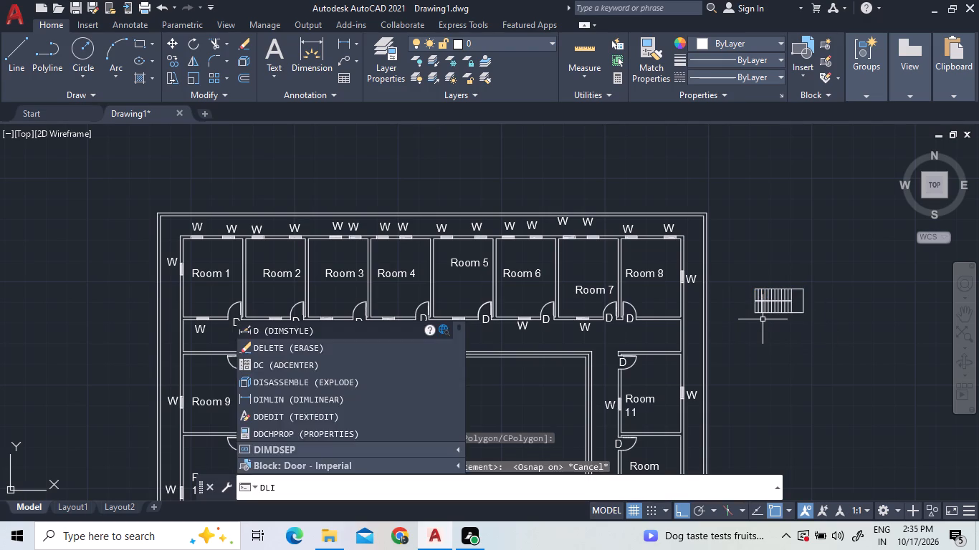
{"action": "key", "text": "space"}
{"action": "scroll", "coordinate": [677, 316], "scroll_direction": "up", "scroll_amount": 3}
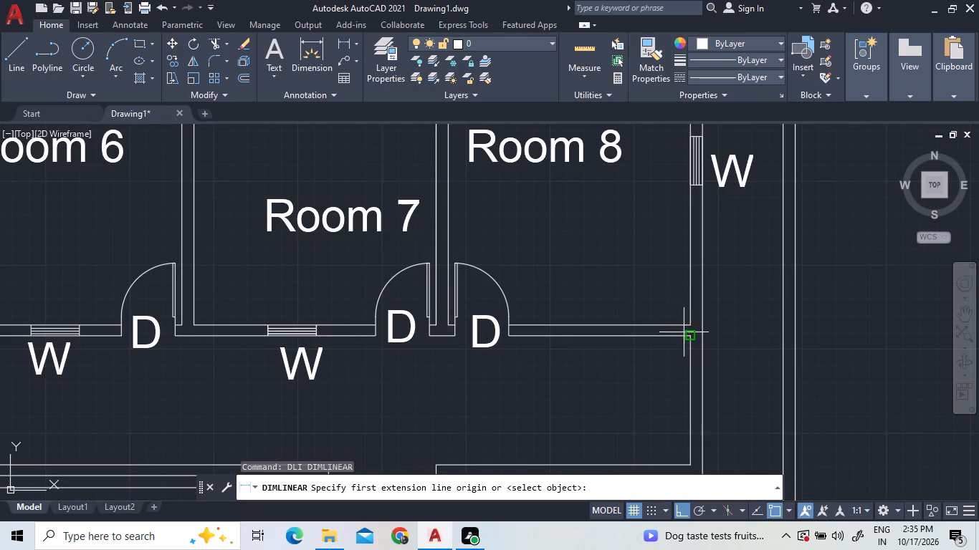
{"action": "left_click", "coordinate": [689, 334]}
{"action": "left_click", "coordinate": [691, 463]}
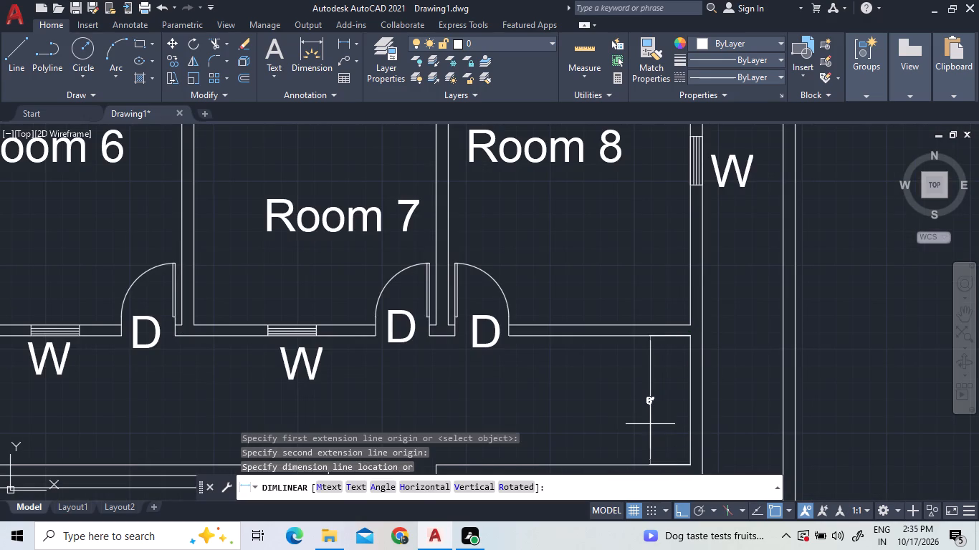
{"action": "scroll", "coordinate": [650, 422], "scroll_direction": "up", "scroll_amount": 4}
{"action": "scroll", "coordinate": [650, 422], "scroll_direction": "down", "scroll_amount": 2}
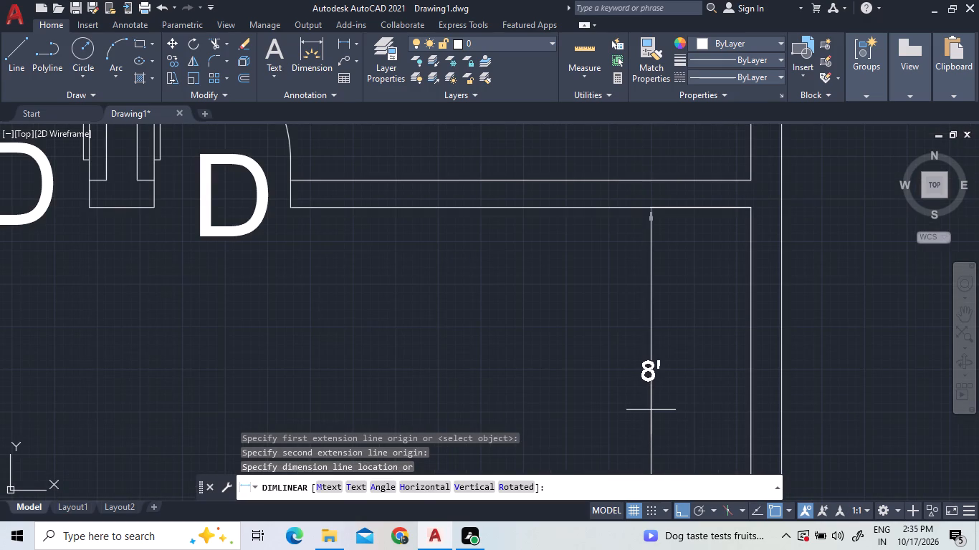
{"action": "key", "text": "Escape"}
{"action": "key", "text": "Escape"}
{"action": "key", "text": "Escape"}
Scale the whole staircase by reference, taking the landing's east edge as the reference length and 8' as its new length.
{"action": "scroll", "coordinate": [692, 361], "scroll_direction": "down", "scroll_amount": 4}
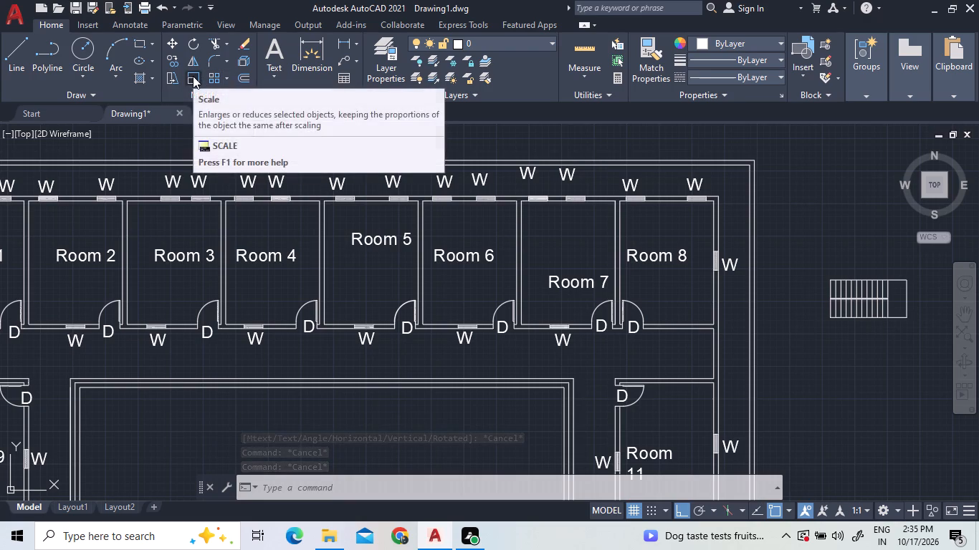
{"action": "left_click", "coordinate": [172, 79]}
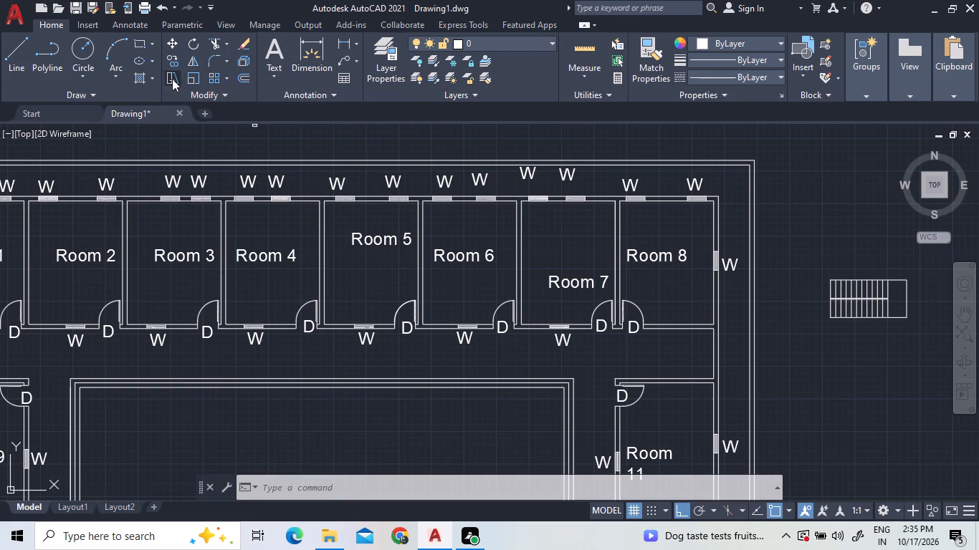
{"action": "key", "text": "Escape"}
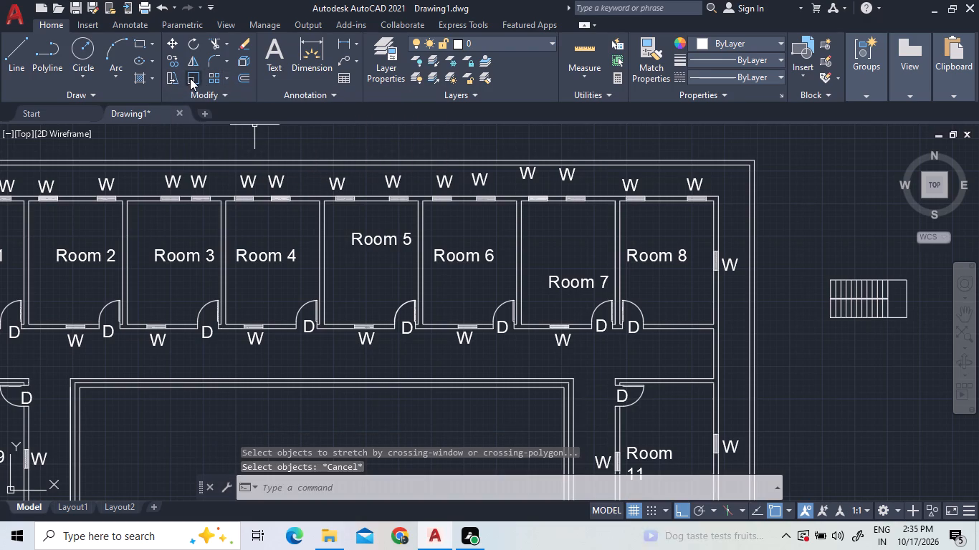
{"action": "left_click", "coordinate": [190, 78]}
{"action": "left_click", "coordinate": [917, 331]}
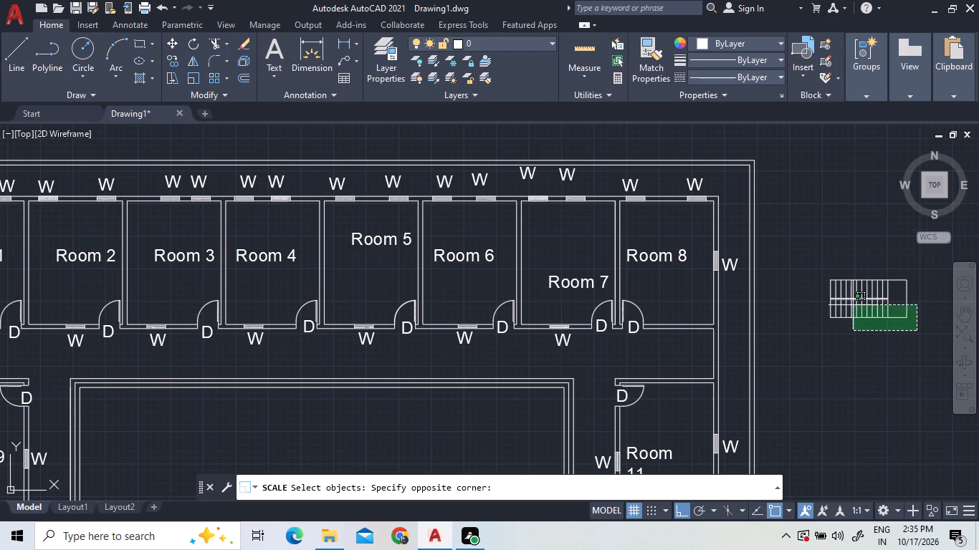
{"action": "left_click", "coordinate": [780, 262]}
{"action": "key", "text": "space"}
{"action": "left_click", "coordinate": [858, 299]}
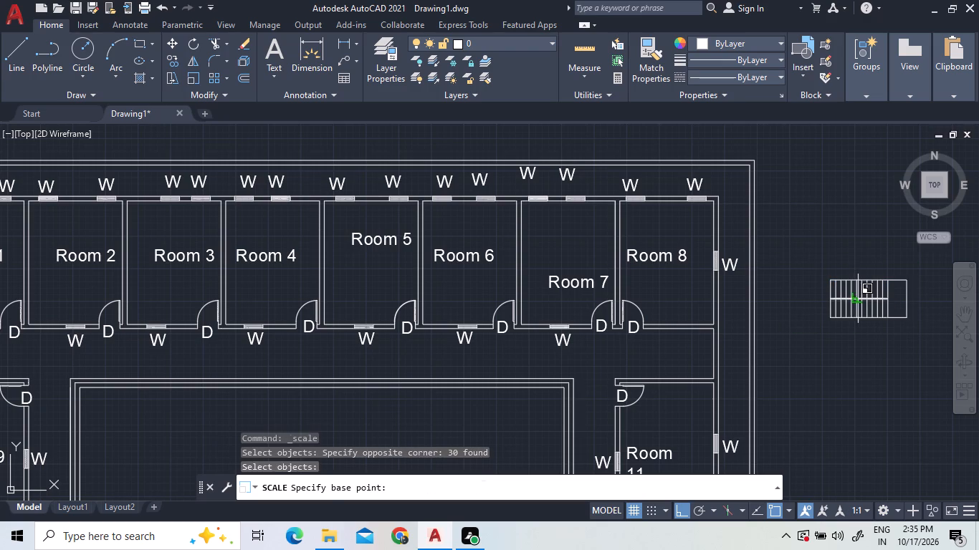
{"action": "type", "text": "R"}
{"action": "key", "text": "space"}
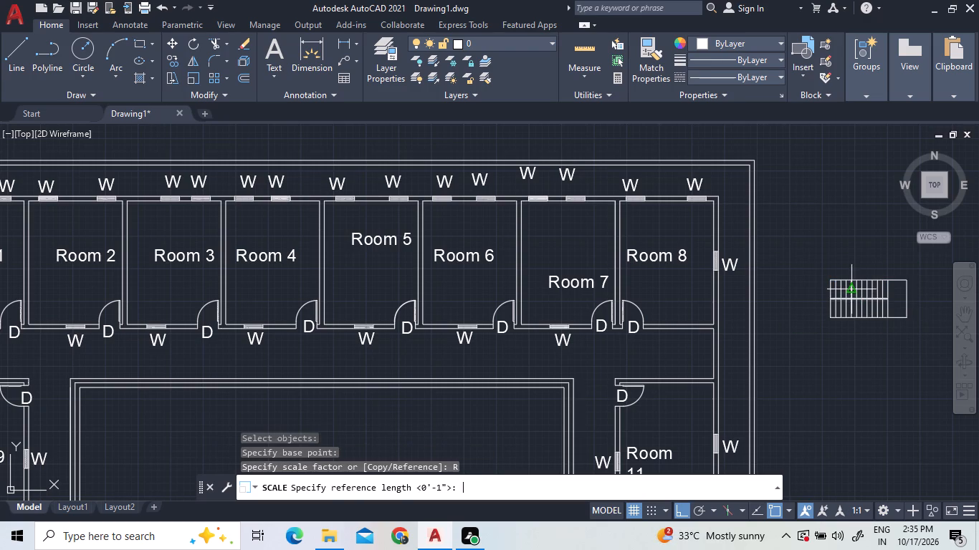
{"action": "scroll", "coordinate": [905, 285], "scroll_direction": "up", "scroll_amount": 3}
{"action": "left_click", "coordinate": [908, 267]}
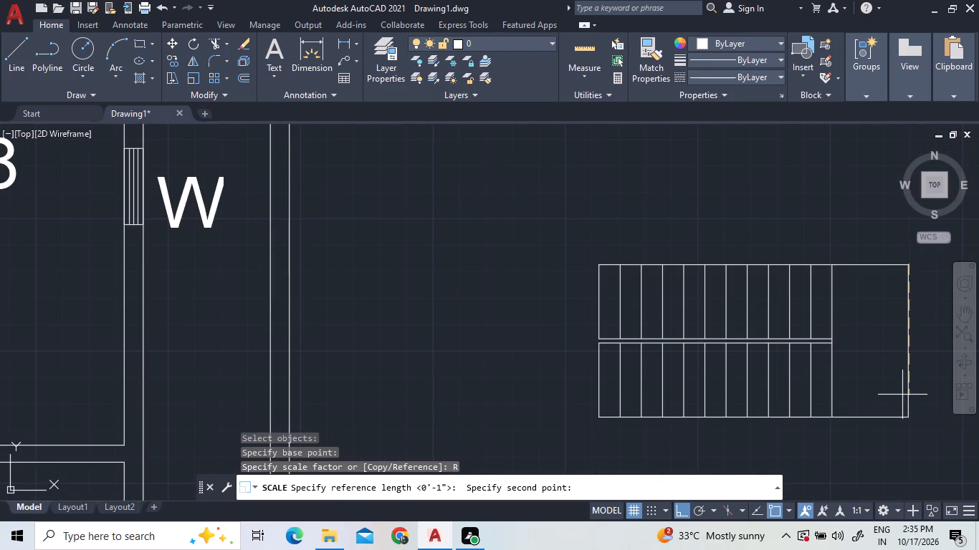
{"action": "left_click", "coordinate": [908, 415]}
{"action": "type", "text": "8'"}
{"action": "key", "text": "Return"}
{"action": "scroll", "coordinate": [901, 410], "scroll_direction": "down", "scroll_amount": 3}
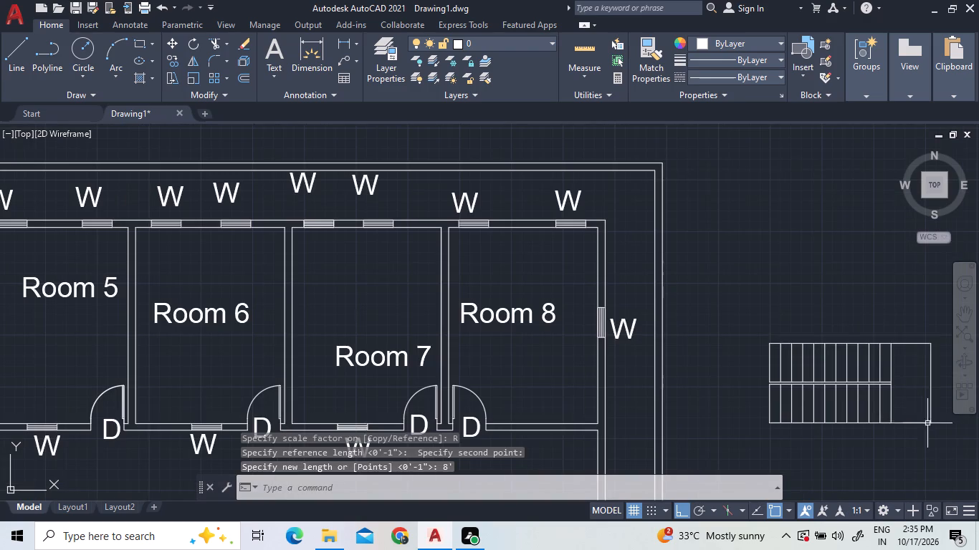
With ortho off, move the staircase by its north-east corner into the corridor's east end below Room 8, against the outer boundary's inner line.
{"action": "left_click", "coordinate": [940, 433]}
{"action": "left_click", "coordinate": [739, 317]}
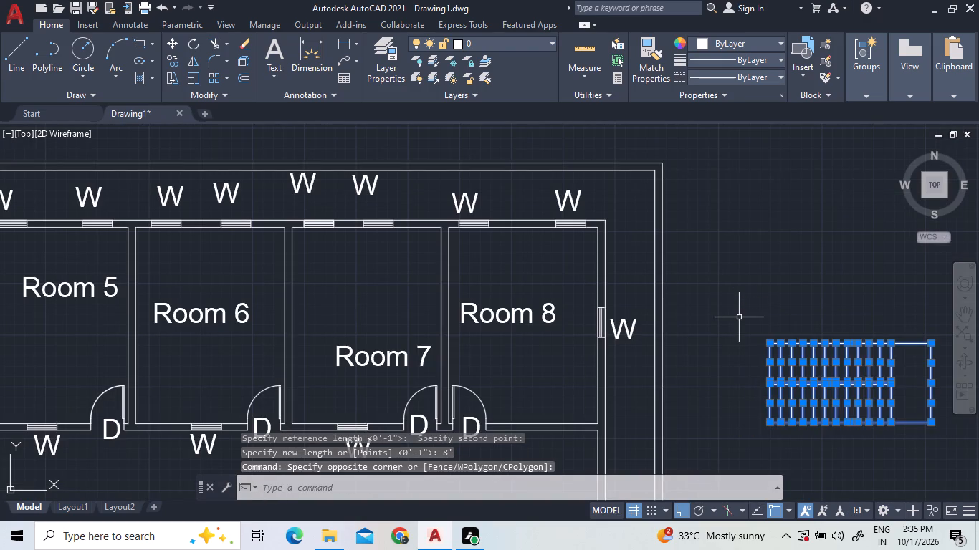
{"action": "type", "text": "M"}
{"action": "key", "text": "space"}
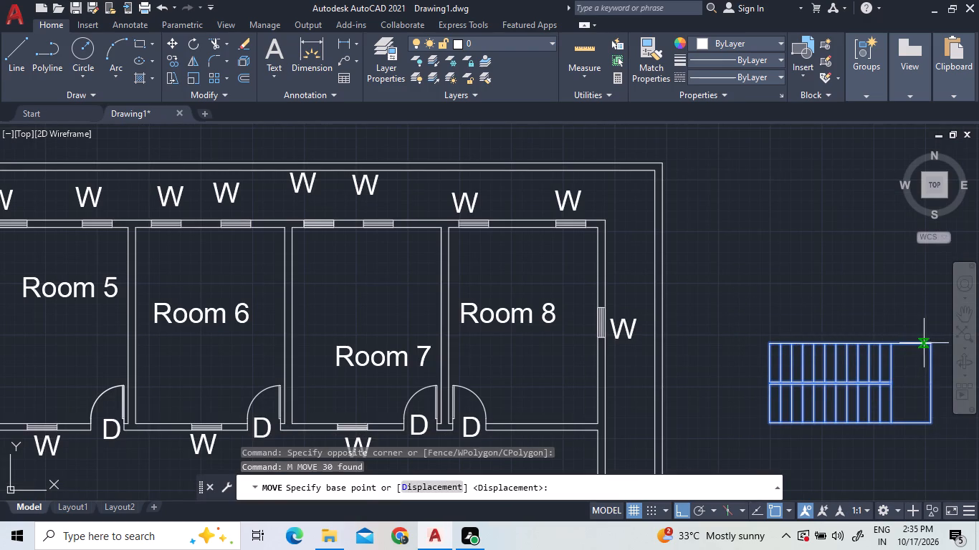
{"action": "double_click", "coordinate": [927, 343]}
{"action": "scroll", "coordinate": [883, 346], "scroll_direction": "down", "scroll_amount": 3}
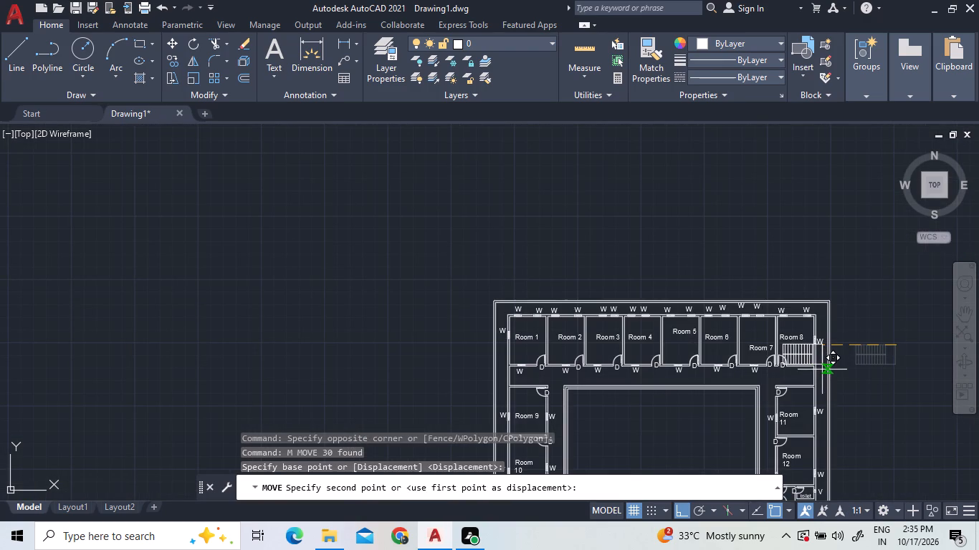
{"action": "key", "text": "F8"}
{"action": "scroll", "coordinate": [811, 370], "scroll_direction": "up", "scroll_amount": 6}
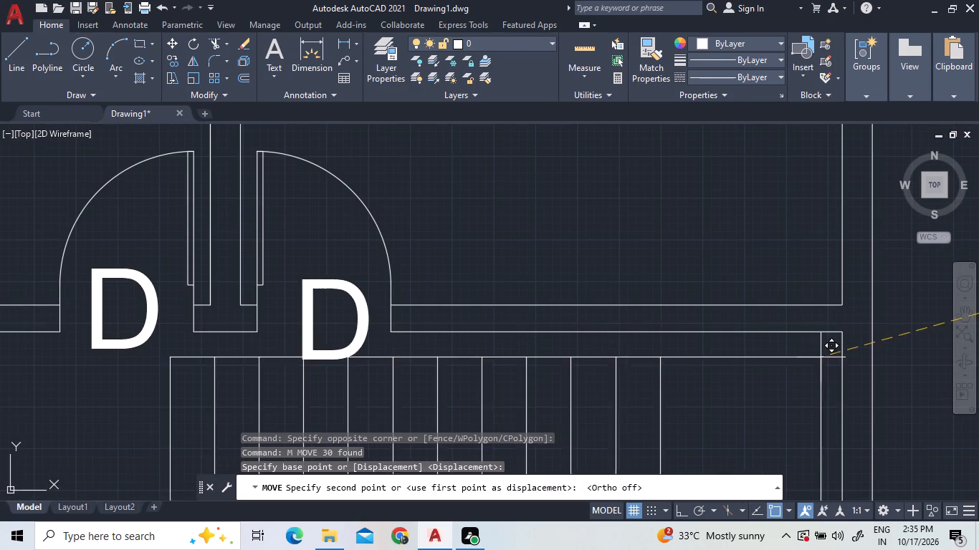
{"action": "scroll", "coordinate": [841, 338], "scroll_direction": "down", "scroll_amount": 3}
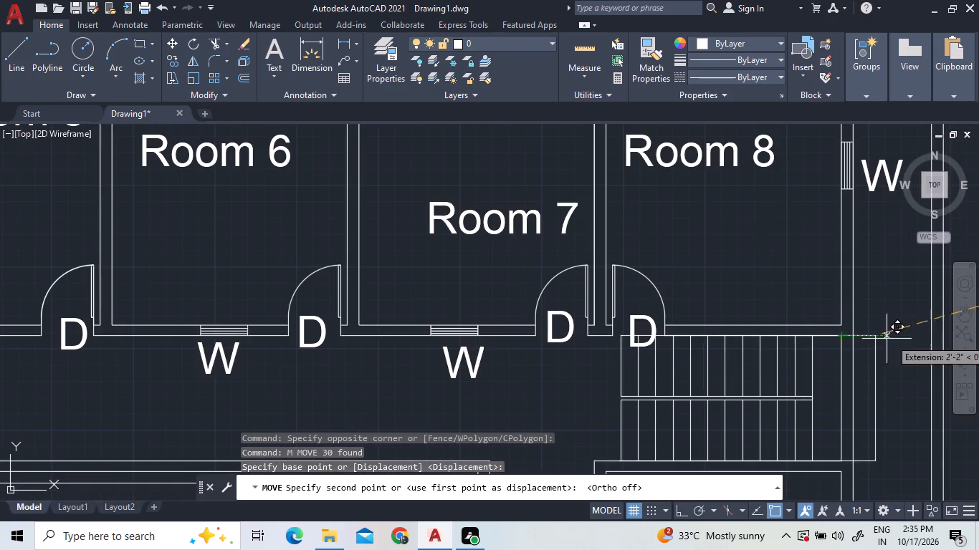
{"action": "left_click", "coordinate": [932, 334]}
{"action": "scroll", "coordinate": [917, 334], "scroll_direction": "down", "scroll_amount": 2}
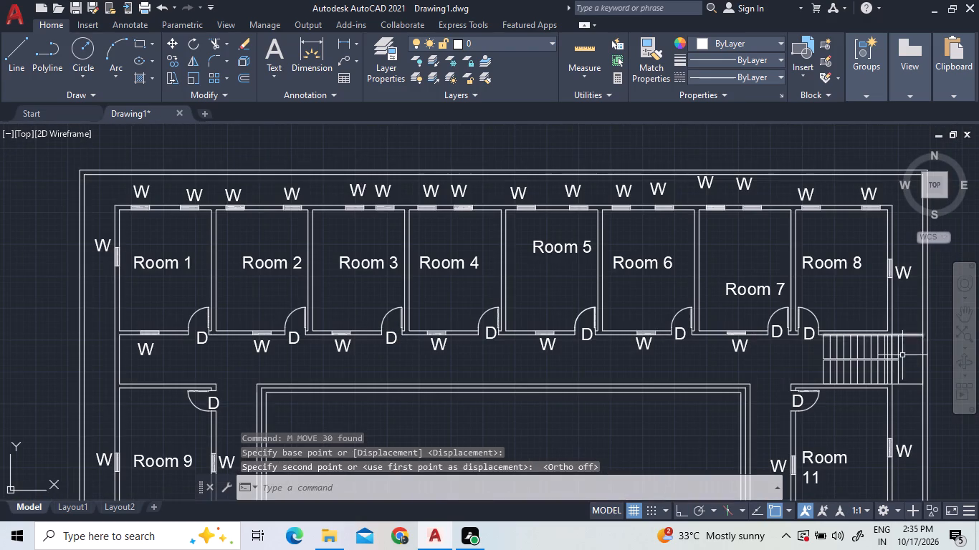
{"action": "key", "text": "Escape"}
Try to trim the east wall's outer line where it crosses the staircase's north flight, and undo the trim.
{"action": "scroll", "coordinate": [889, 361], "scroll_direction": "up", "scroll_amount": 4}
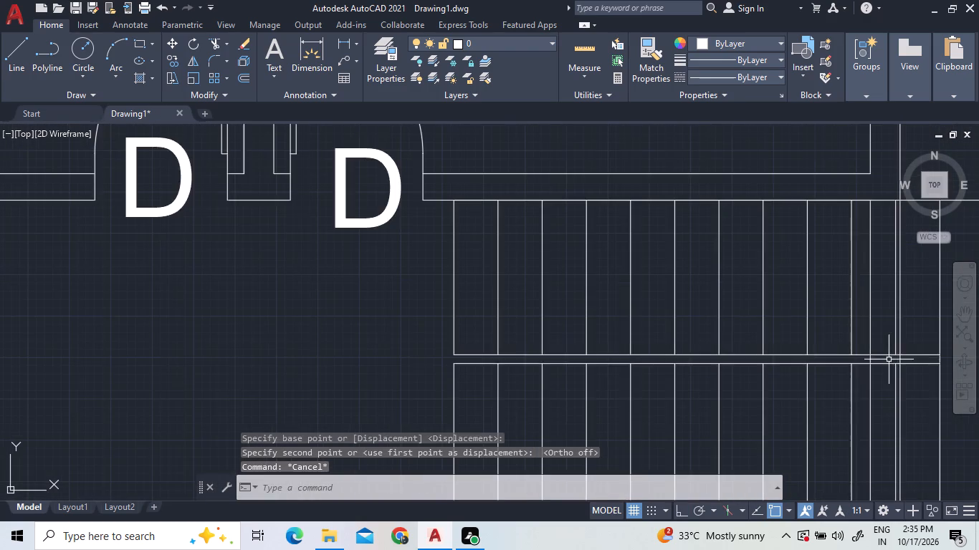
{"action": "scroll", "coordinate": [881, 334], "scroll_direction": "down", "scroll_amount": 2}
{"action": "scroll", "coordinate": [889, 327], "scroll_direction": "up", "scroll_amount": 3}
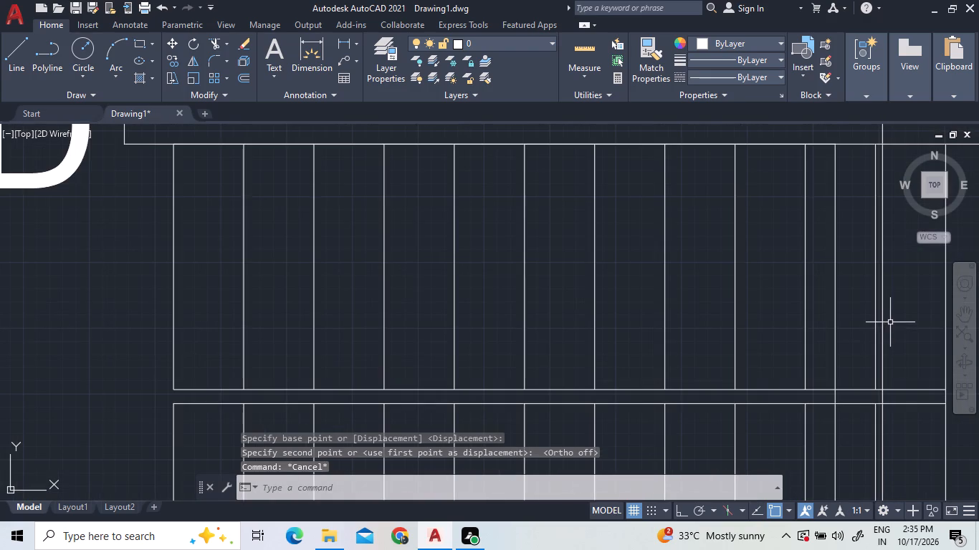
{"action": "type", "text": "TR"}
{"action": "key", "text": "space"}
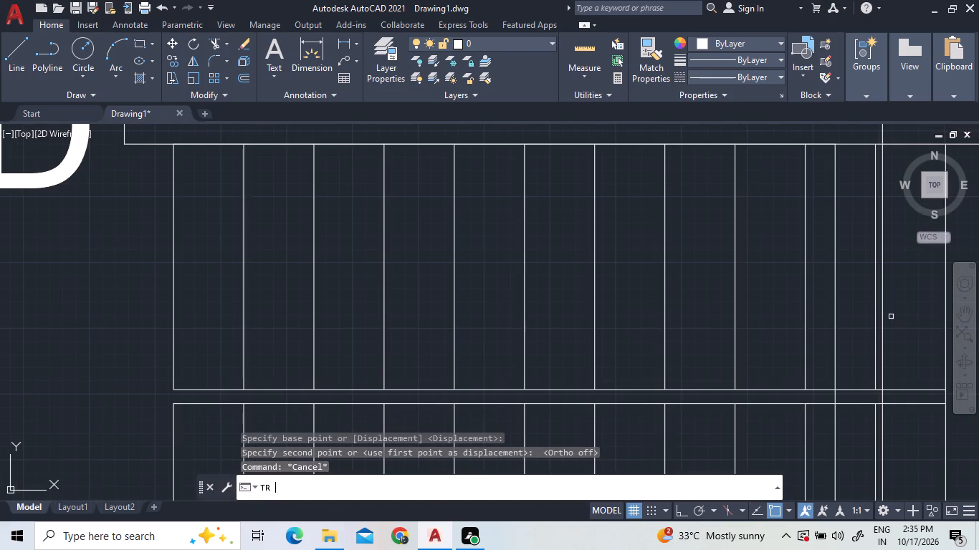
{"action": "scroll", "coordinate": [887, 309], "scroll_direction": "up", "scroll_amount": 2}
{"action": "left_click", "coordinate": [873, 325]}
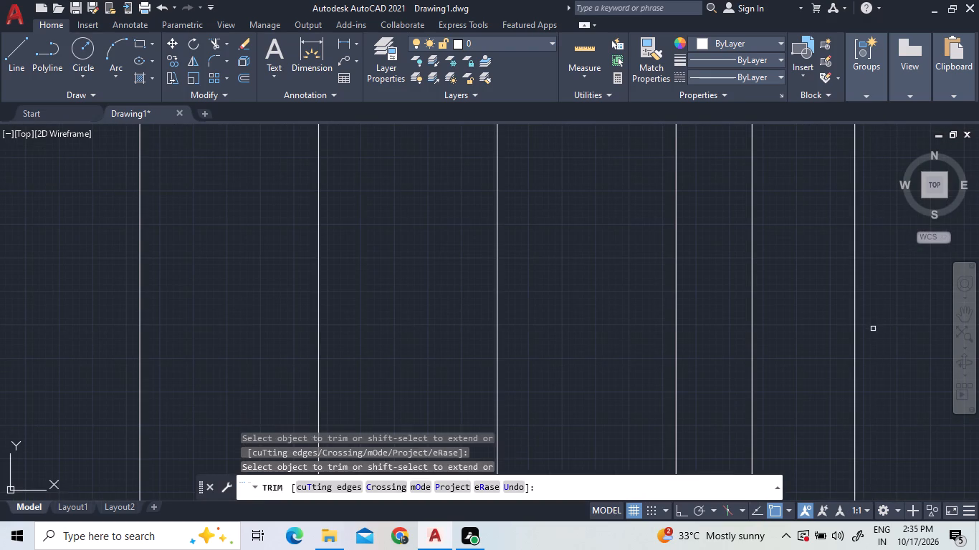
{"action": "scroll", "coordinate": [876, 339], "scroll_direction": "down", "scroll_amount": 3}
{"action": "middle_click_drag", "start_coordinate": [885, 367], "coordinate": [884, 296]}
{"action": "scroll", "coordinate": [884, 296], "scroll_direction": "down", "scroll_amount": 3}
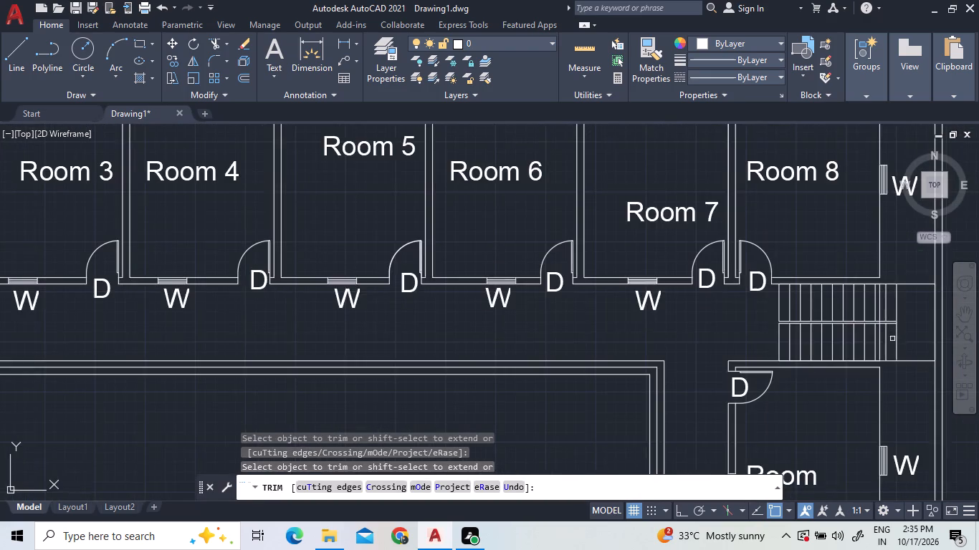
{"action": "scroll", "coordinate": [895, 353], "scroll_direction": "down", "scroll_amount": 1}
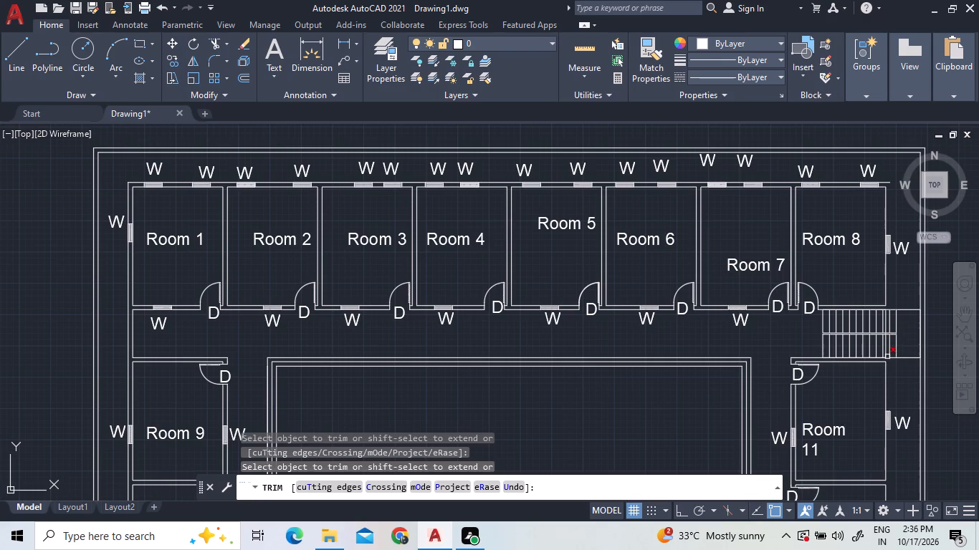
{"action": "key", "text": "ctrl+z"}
Trim the east wall's outer line where it crosses the staircase's two flights and the gap between them.
{"action": "scroll", "coordinate": [841, 364], "scroll_direction": "down", "scroll_amount": 1}
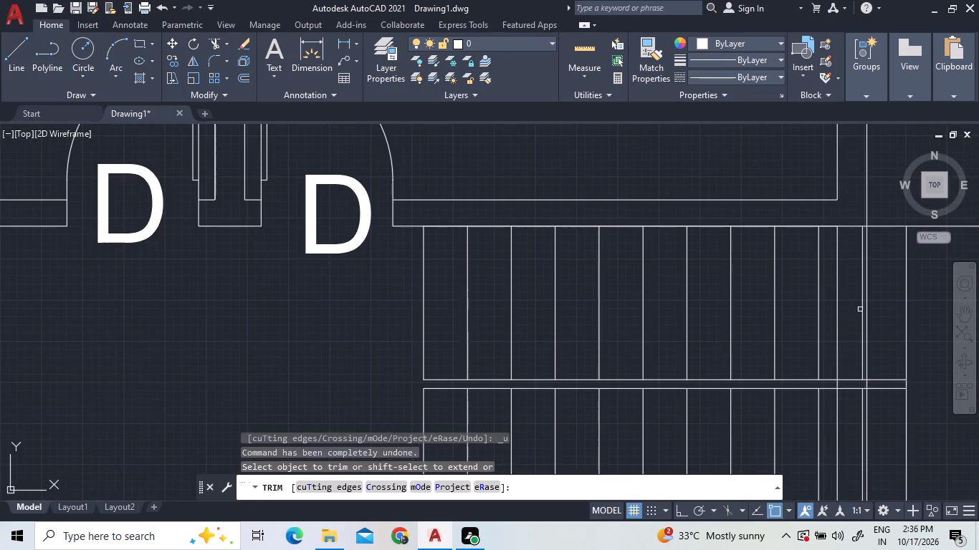
{"action": "double_click", "coordinate": [869, 296]}
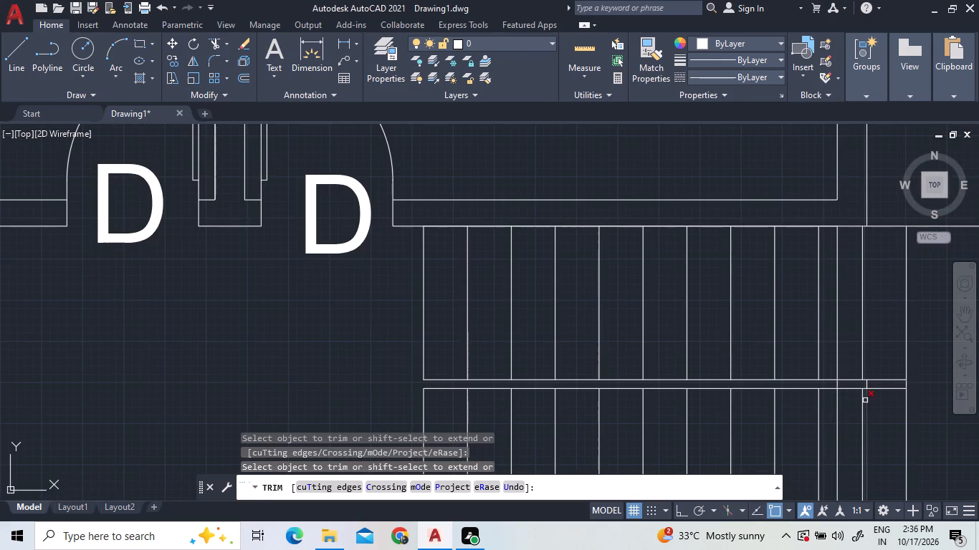
{"action": "left_click", "coordinate": [865, 401]}
{"action": "scroll", "coordinate": [867, 380], "scroll_direction": "up", "scroll_amount": 3}
{"action": "left_click", "coordinate": [874, 401]}
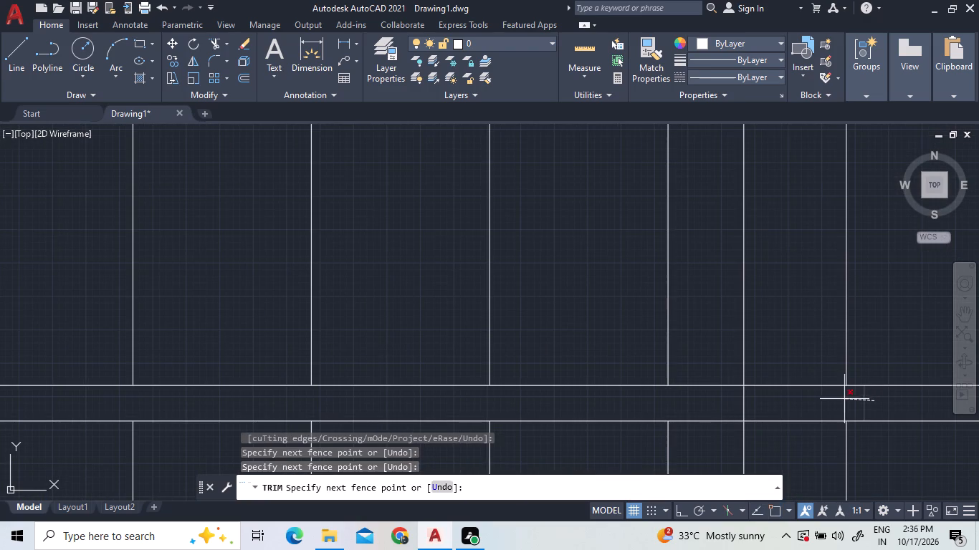
{"action": "scroll", "coordinate": [723, 399], "scroll_direction": "down", "scroll_amount": 2}
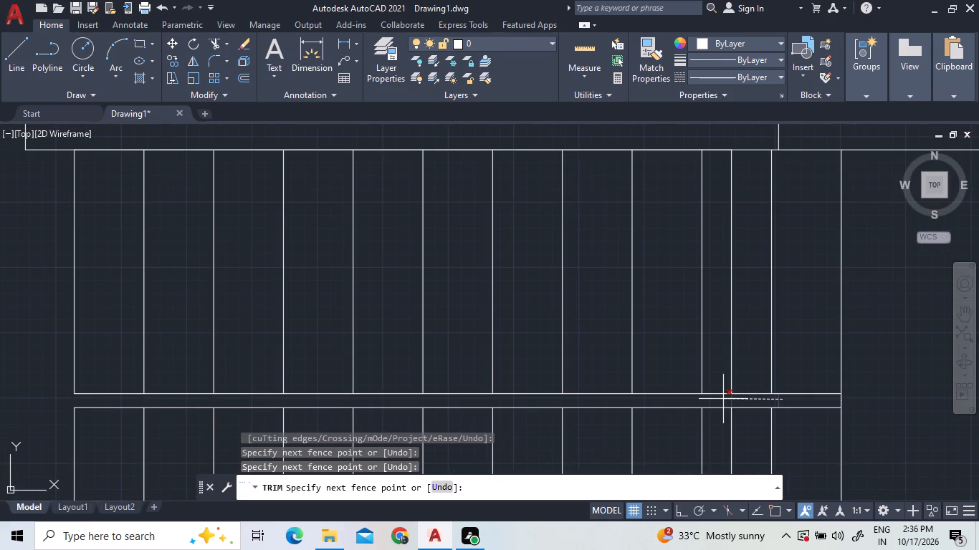
{"action": "left_click", "coordinate": [721, 399]}
{"action": "scroll", "coordinate": [770, 367], "scroll_direction": "down", "scroll_amount": 4}
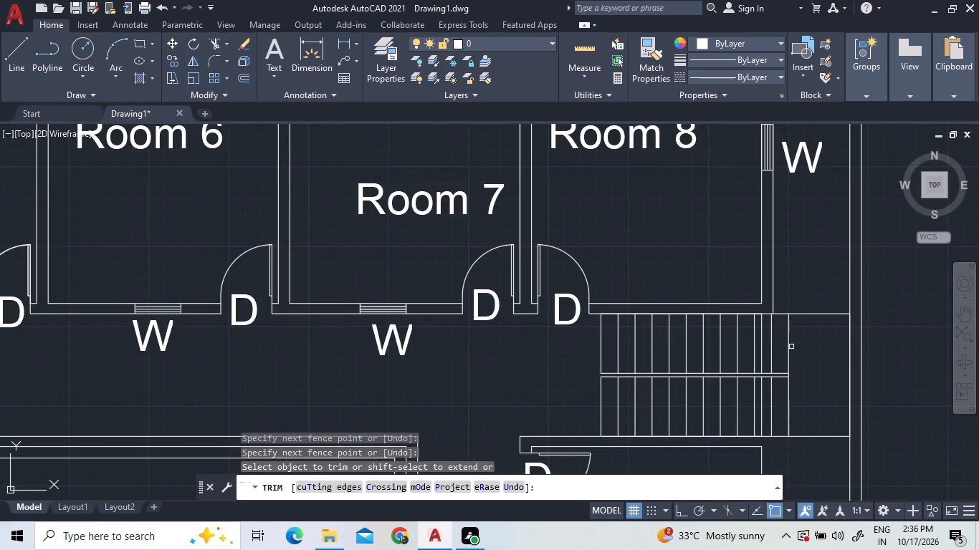
Trim the east wall's inner line out of the staircase's north and south flights and end the trimming.
{"action": "middle_click_drag", "start_coordinate": [791, 347], "coordinate": [809, 311]}
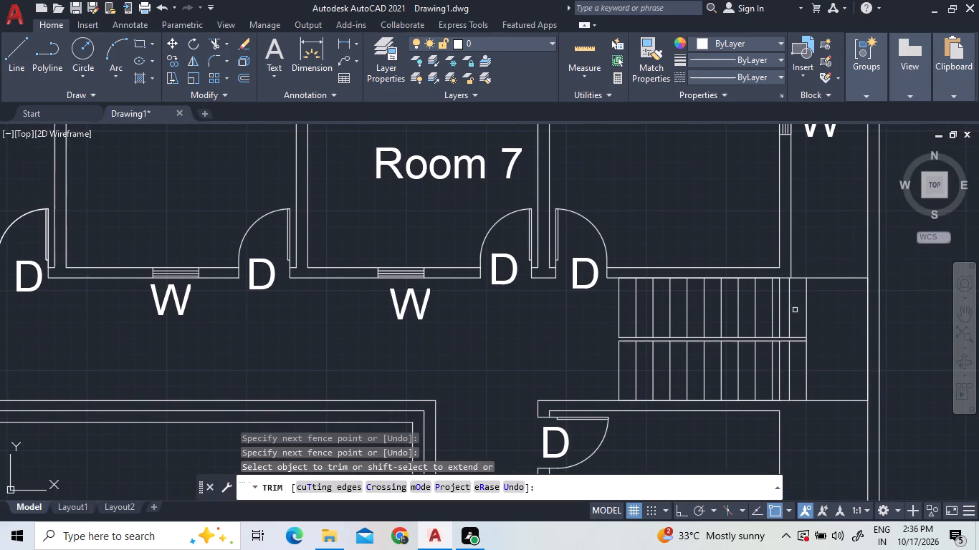
{"action": "scroll", "coordinate": [785, 310], "scroll_direction": "up", "scroll_amount": 3}
{"action": "left_click", "coordinate": [778, 318]}
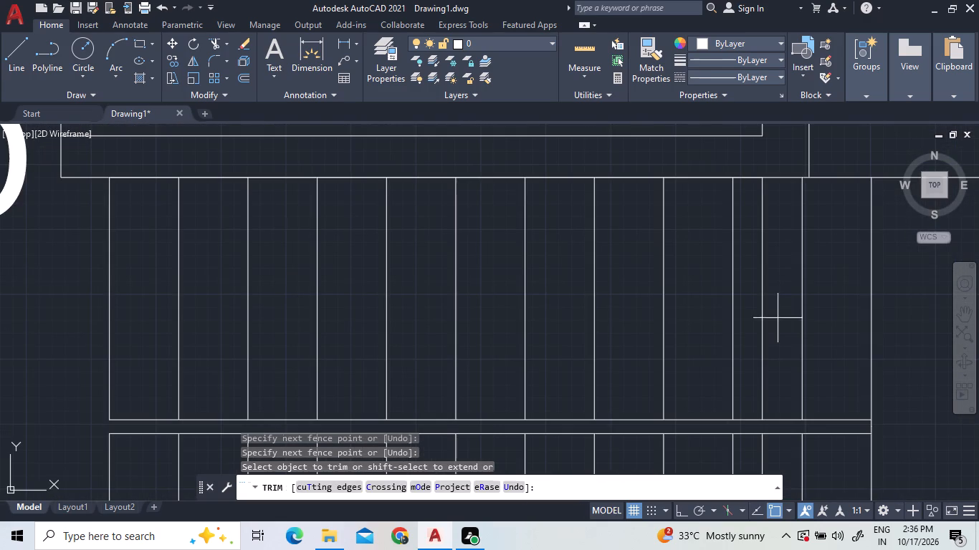
{"action": "left_click", "coordinate": [759, 325]}
{"action": "scroll", "coordinate": [759, 325], "scroll_direction": "down", "scroll_amount": 3}
{"action": "middle_click_drag", "start_coordinate": [760, 337], "coordinate": [770, 287]}
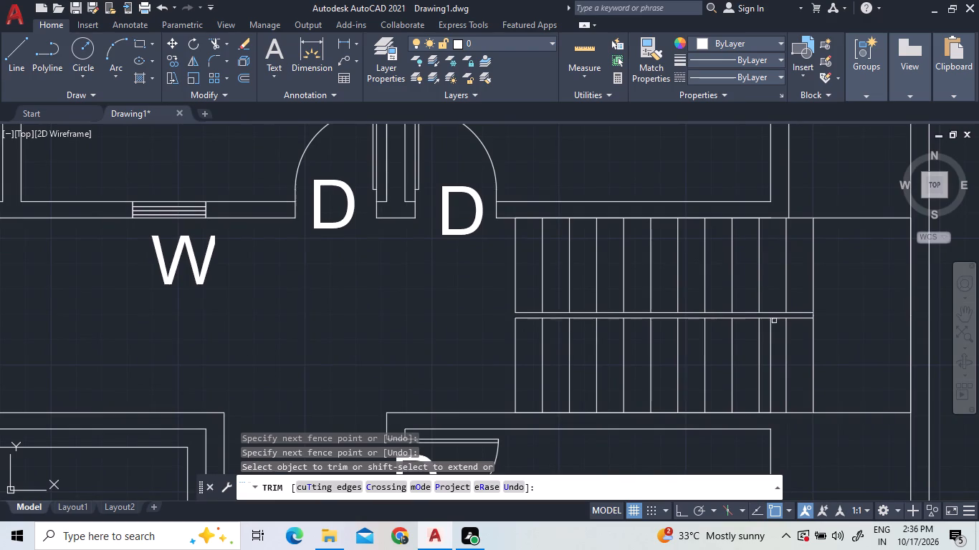
{"action": "left_click", "coordinate": [780, 340]}
{"action": "double_click", "coordinate": [763, 346]}
{"action": "scroll", "coordinate": [763, 346], "scroll_direction": "down", "scroll_amount": 3}
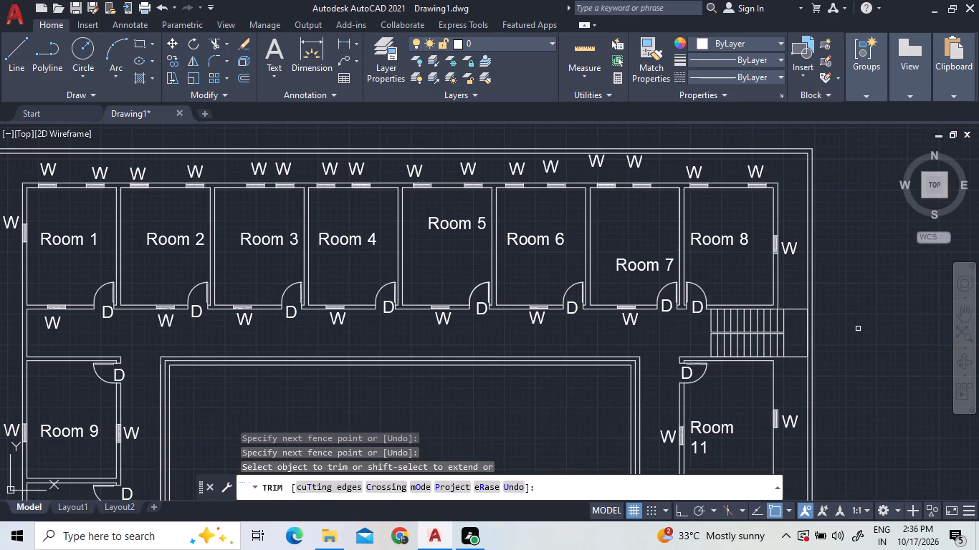
{"action": "key", "text": "Escape"}
{"action": "key", "text": "Escape"}
{"action": "key", "text": "Escape"}
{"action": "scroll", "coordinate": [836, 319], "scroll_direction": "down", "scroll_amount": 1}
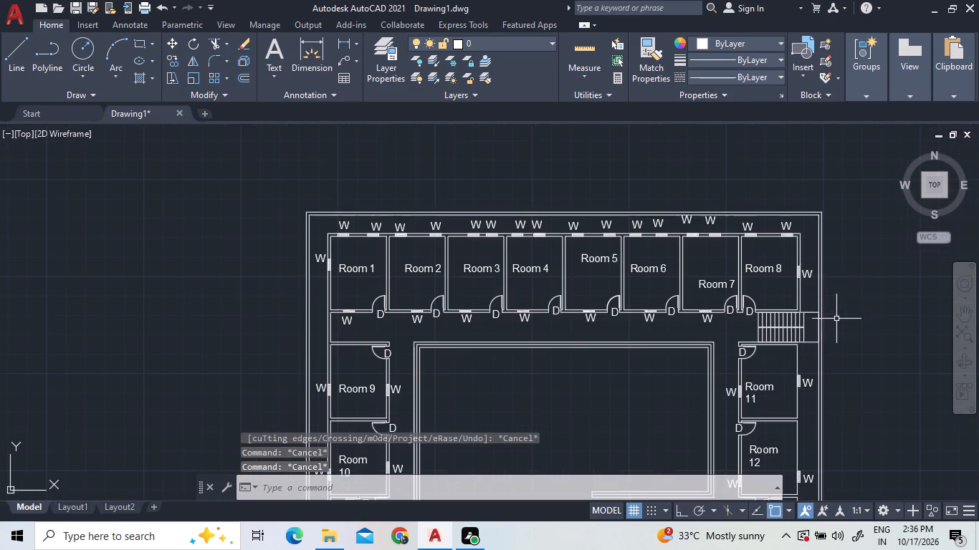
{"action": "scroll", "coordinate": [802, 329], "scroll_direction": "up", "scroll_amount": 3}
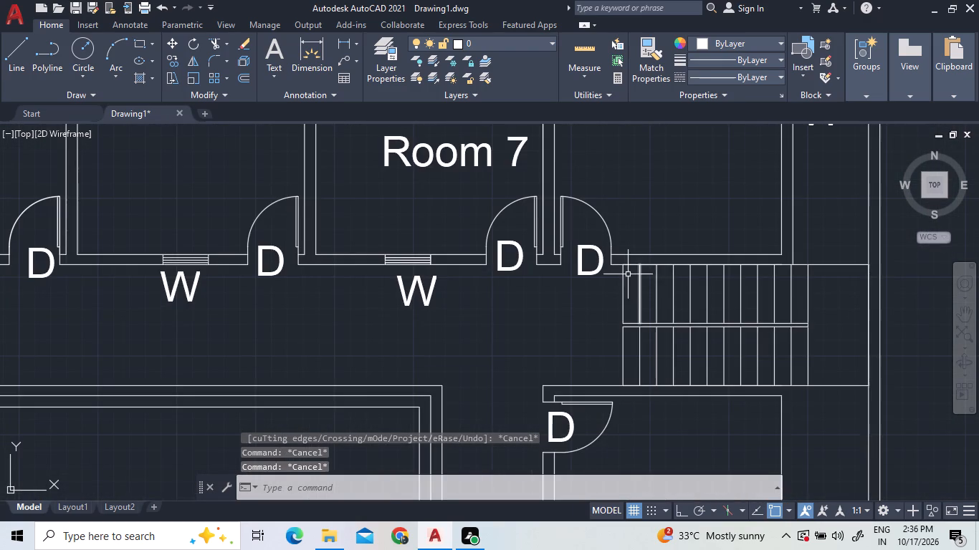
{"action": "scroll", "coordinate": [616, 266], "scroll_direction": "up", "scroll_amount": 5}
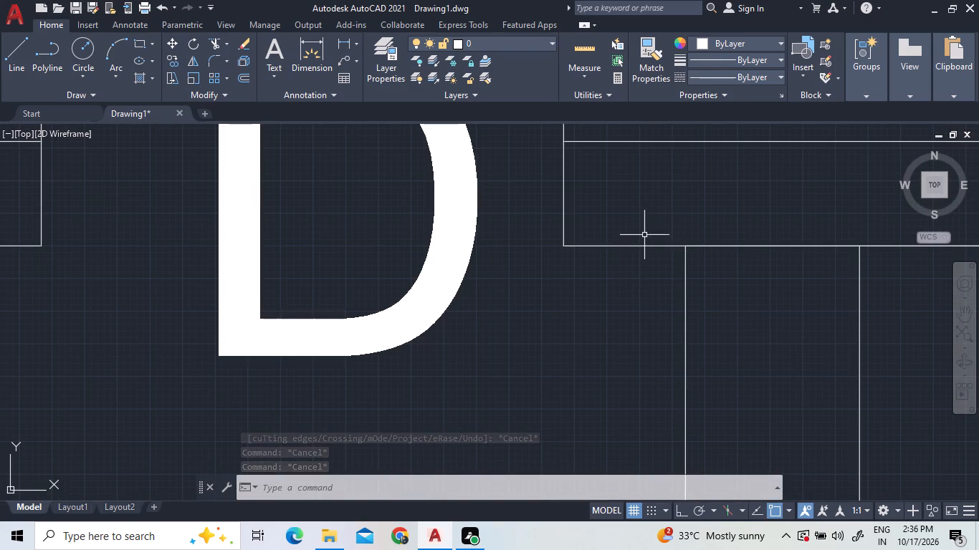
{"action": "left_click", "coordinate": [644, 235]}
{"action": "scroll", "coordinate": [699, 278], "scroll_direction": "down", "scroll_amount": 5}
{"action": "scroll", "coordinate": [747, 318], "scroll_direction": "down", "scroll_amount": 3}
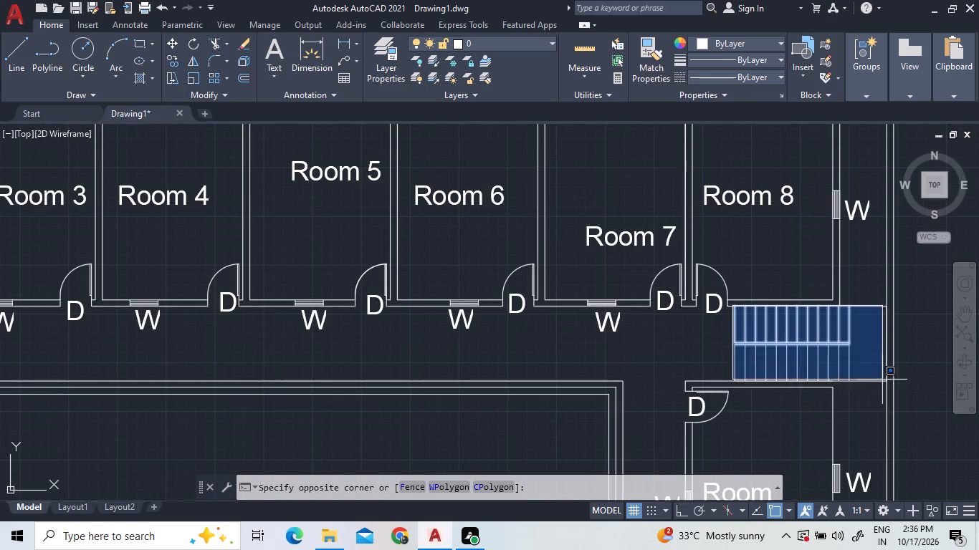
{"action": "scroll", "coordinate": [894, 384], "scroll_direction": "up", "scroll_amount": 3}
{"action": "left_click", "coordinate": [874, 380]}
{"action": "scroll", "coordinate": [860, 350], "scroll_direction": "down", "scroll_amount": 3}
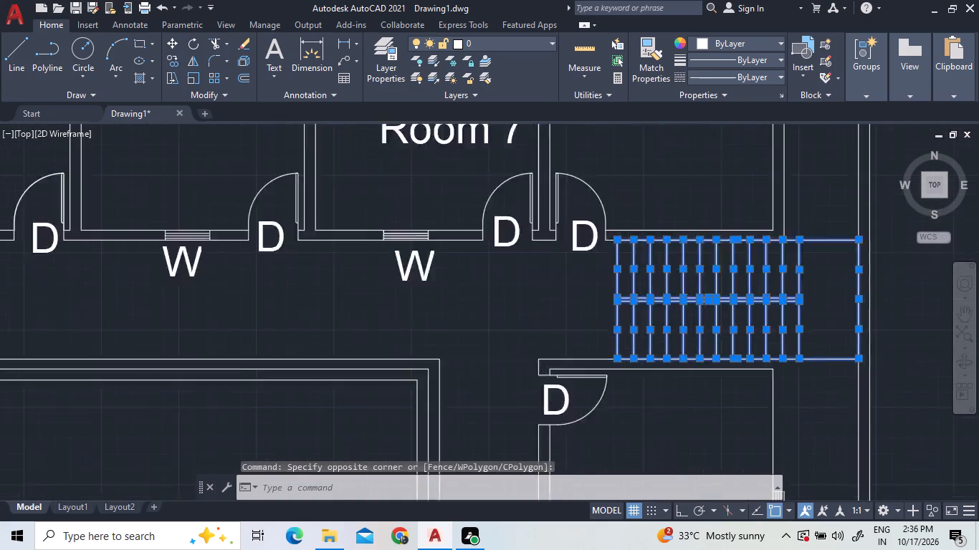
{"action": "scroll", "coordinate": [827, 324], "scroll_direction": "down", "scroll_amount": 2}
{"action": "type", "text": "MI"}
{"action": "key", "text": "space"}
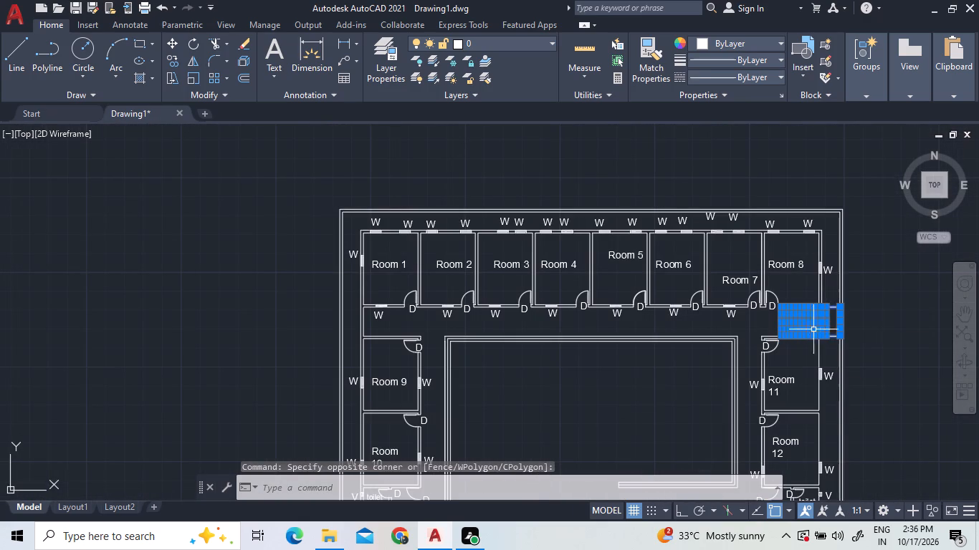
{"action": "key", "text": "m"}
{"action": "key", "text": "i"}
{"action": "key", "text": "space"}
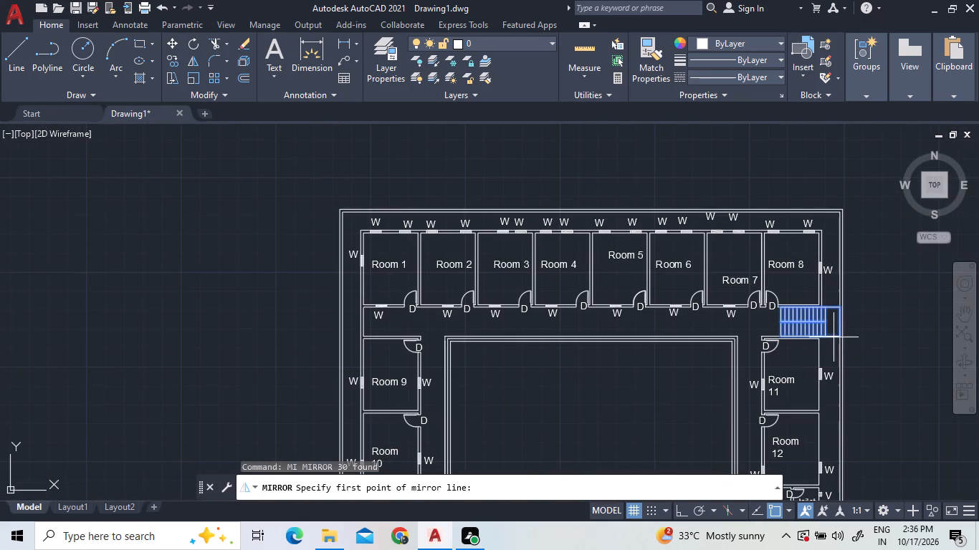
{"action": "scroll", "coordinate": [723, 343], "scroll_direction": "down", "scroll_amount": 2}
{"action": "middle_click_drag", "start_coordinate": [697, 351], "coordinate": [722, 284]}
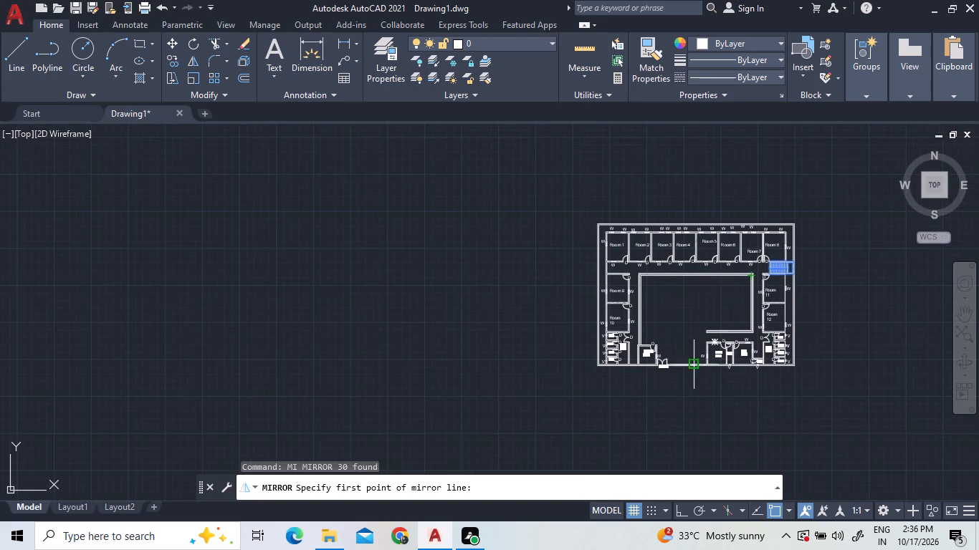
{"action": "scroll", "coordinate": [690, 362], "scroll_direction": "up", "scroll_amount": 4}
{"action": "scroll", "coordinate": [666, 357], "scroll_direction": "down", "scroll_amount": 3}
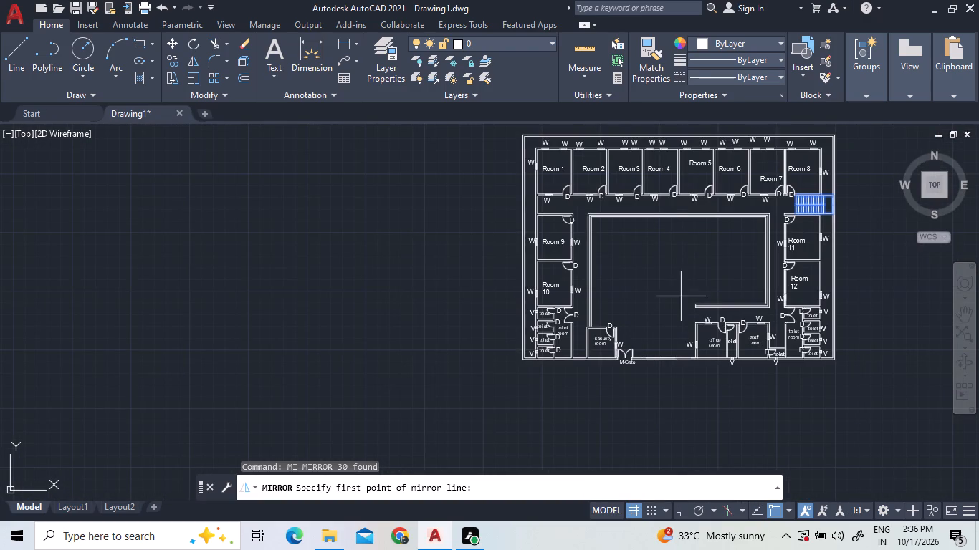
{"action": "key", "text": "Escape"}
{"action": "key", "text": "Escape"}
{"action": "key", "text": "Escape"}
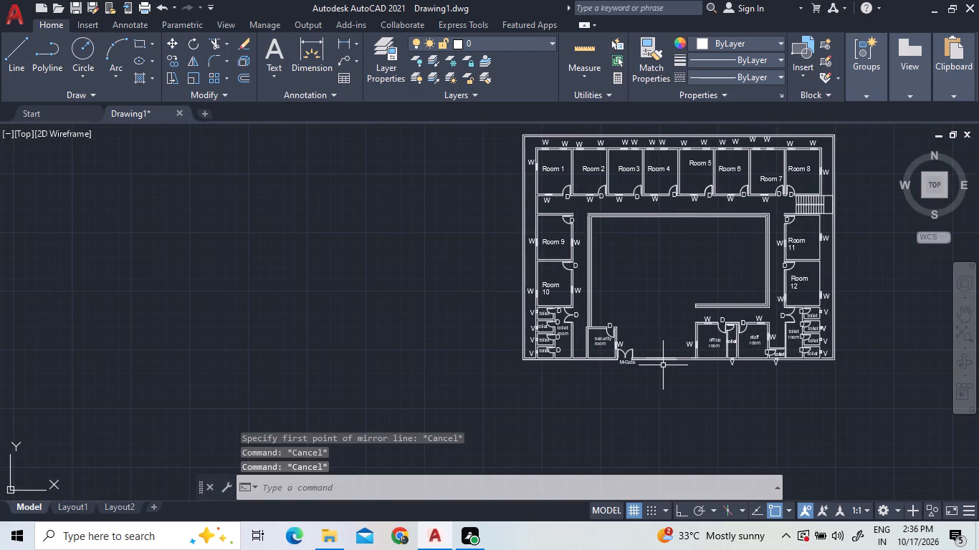
Measure the outer boundary's overall length along the south side, corner to corner, with a linear dimension that is not placed.
{"action": "left_click", "coordinate": [350, 44]}
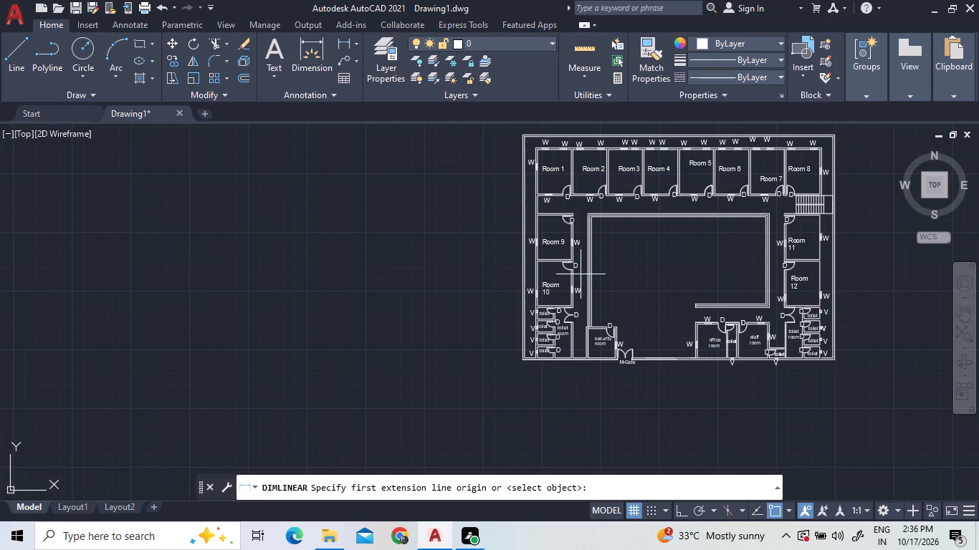
{"action": "scroll", "coordinate": [532, 367], "scroll_direction": "up", "scroll_amount": 3}
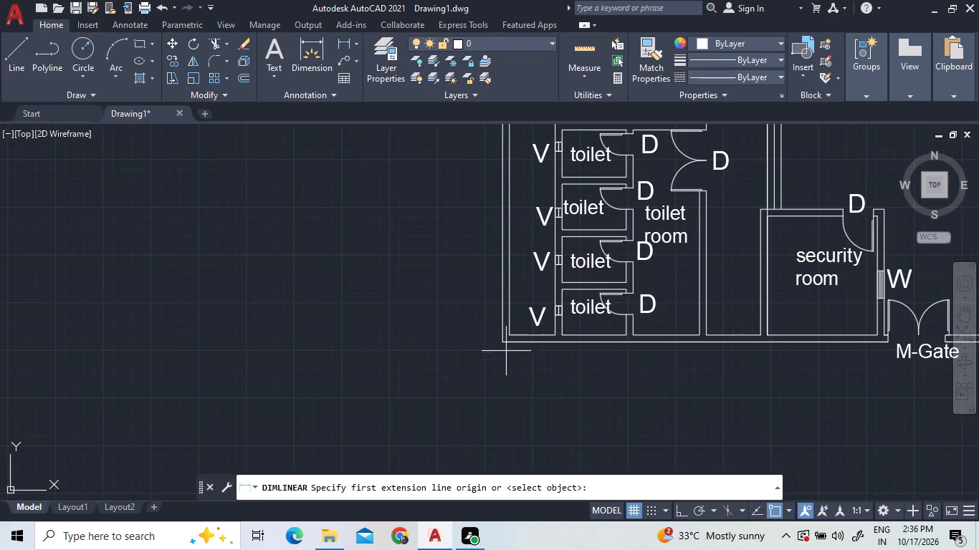
{"action": "left_click", "coordinate": [503, 346]}
{"action": "scroll", "coordinate": [570, 347], "scroll_direction": "down", "scroll_amount": 4}
{"action": "middle_click_drag", "start_coordinate": [641, 340], "coordinate": [562, 332]}
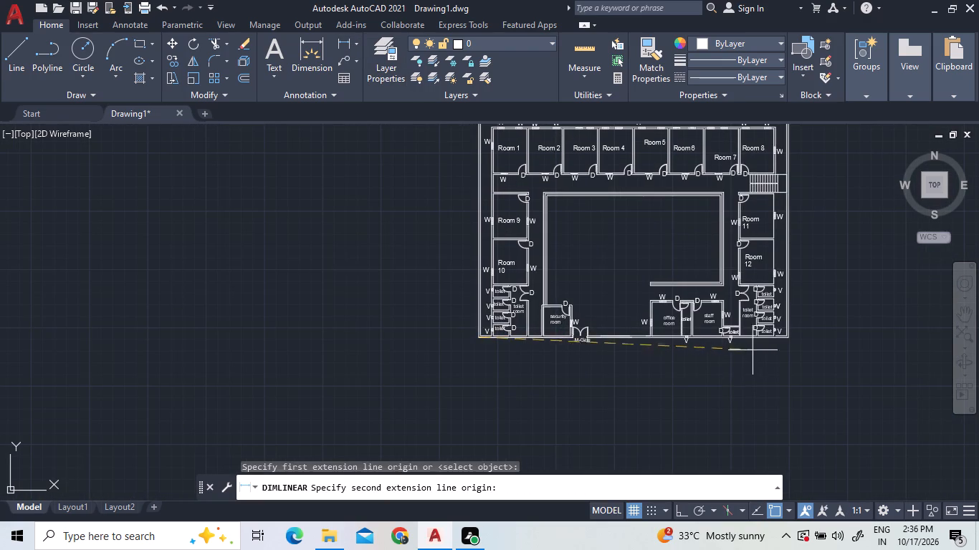
{"action": "scroll", "coordinate": [783, 337], "scroll_direction": "up", "scroll_amount": 4}
{"action": "double_click", "coordinate": [813, 352]}
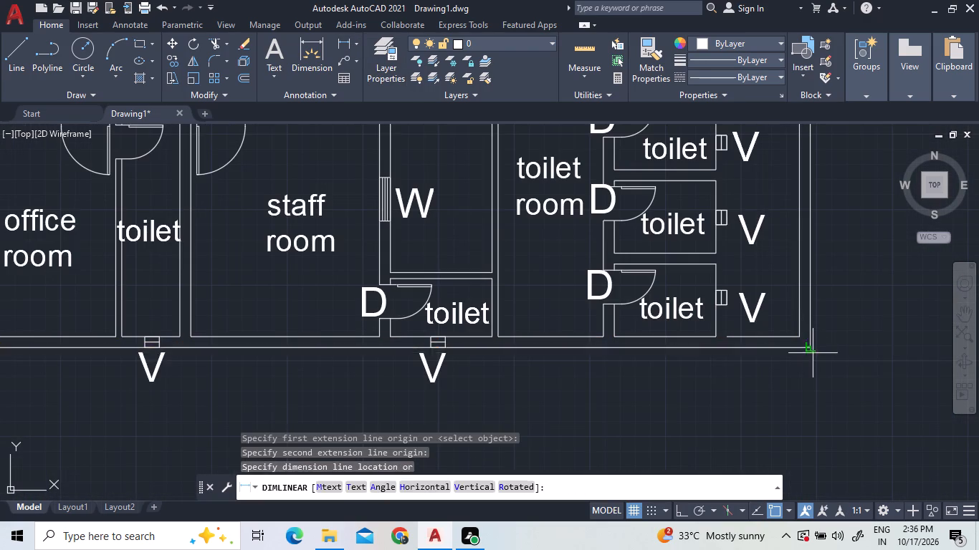
{"action": "scroll", "coordinate": [797, 385], "scroll_direction": "down", "scroll_amount": 2}
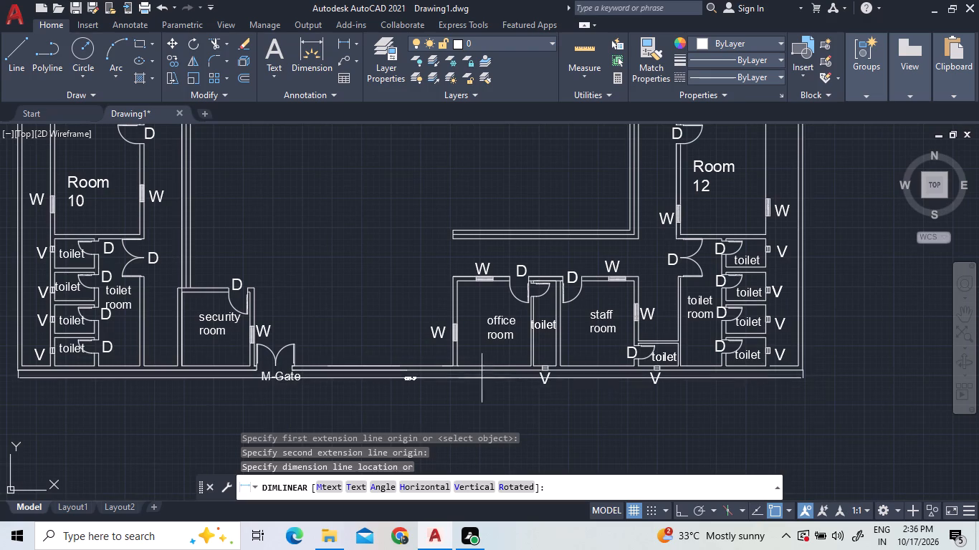
{"action": "scroll", "coordinate": [402, 386], "scroll_direction": "up", "scroll_amount": 5}
{"action": "scroll", "coordinate": [402, 386], "scroll_direction": "down", "scroll_amount": 4}
{"action": "key", "text": "Escape"}
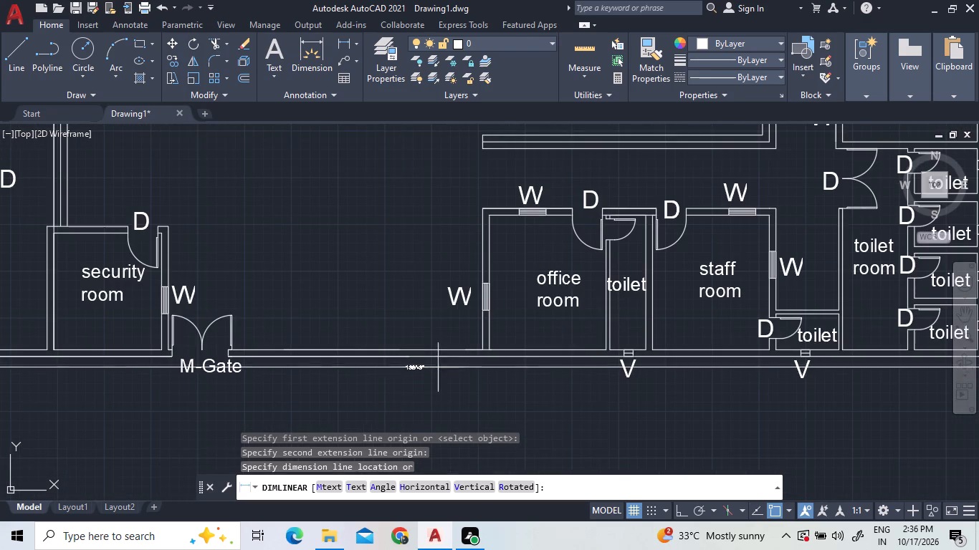
With ortho on, draw a 69'3.5" line west from about 4'-1" below the boundary's south-east corner, ending in a short southward segment.
{"action": "scroll", "coordinate": [487, 378], "scroll_direction": "down", "scroll_amount": 1}
{"action": "type", "text": "L"}
{"action": "key", "text": "space"}
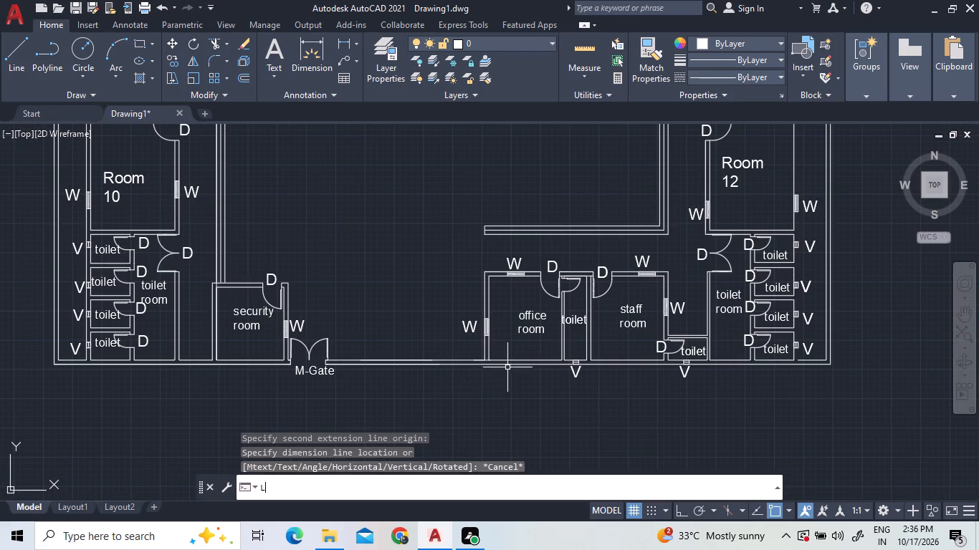
{"action": "left_click", "coordinate": [827, 389]}
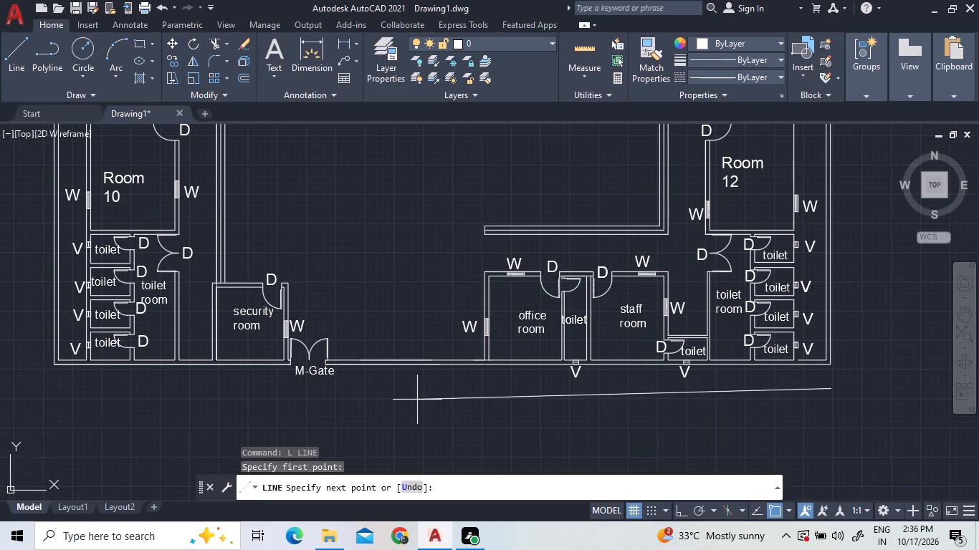
{"action": "key", "text": "F10"}
{"action": "key", "text": "F8"}
{"action": "key", "text": "F10"}
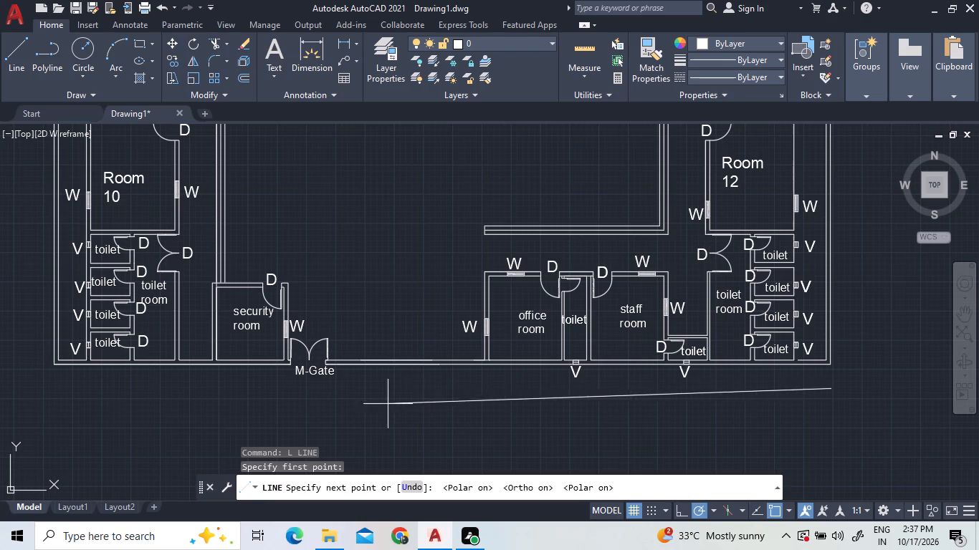
{"action": "key", "text": "F8"}
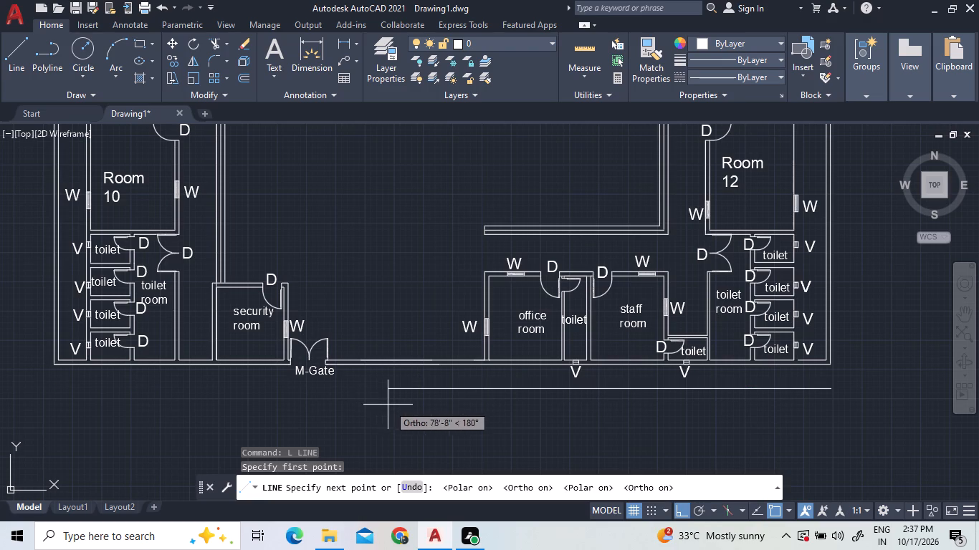
{"action": "type", "text": "69'"}
{"action": "key", "text": "3"}
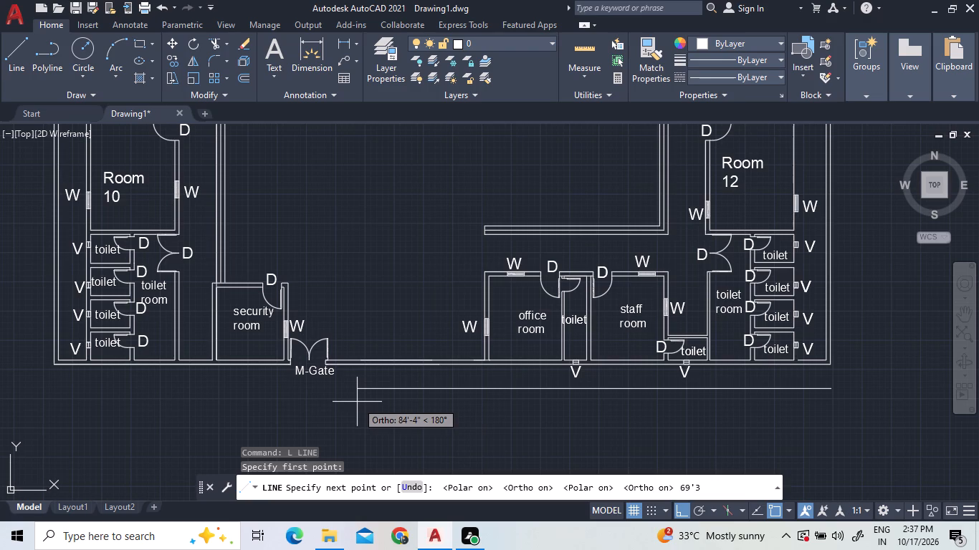
{"action": "type", "text": ".5"}
{"action": "key", "text": "Return"}
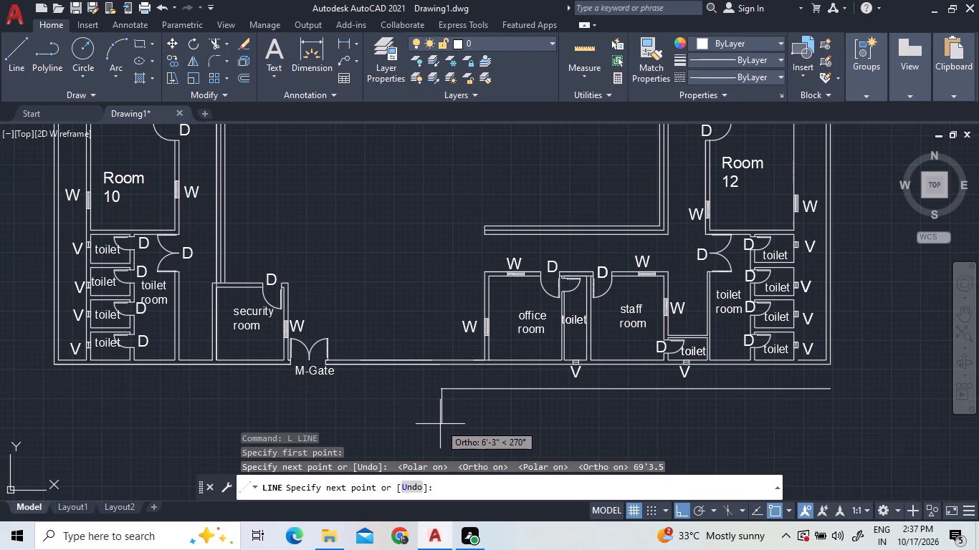
{"action": "left_click", "coordinate": [444, 405]}
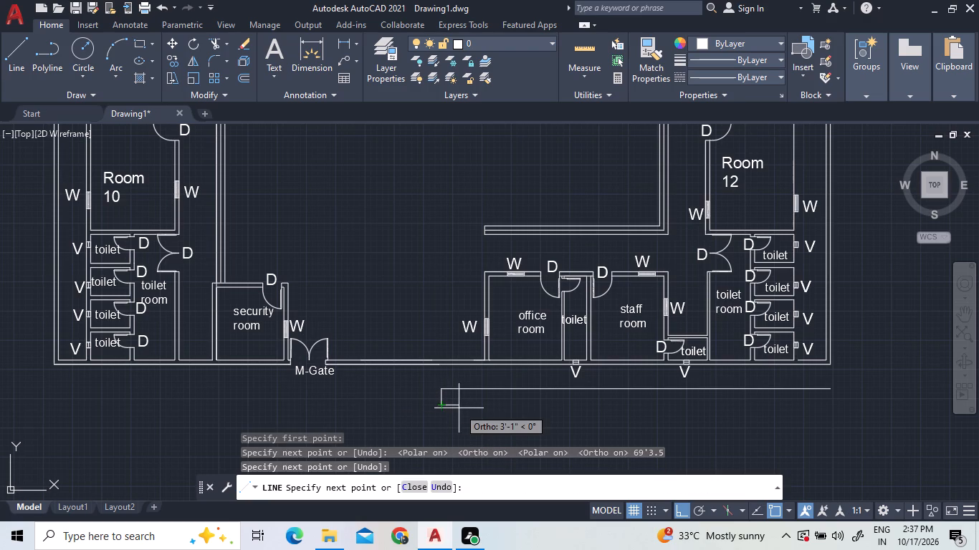
{"action": "key", "text": "Escape"}
Mirror the whole east staircase about the short vertical guide segment south of the building, keeping the original.
{"action": "scroll", "coordinate": [598, 247], "scroll_direction": "down", "scroll_amount": 3}
{"action": "scroll", "coordinate": [639, 171], "scroll_direction": "up", "scroll_amount": 2}
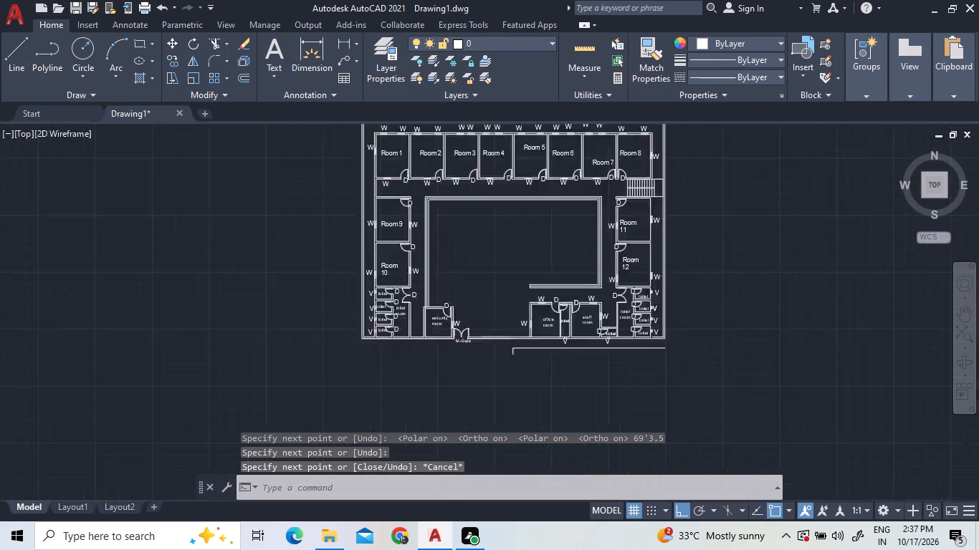
{"action": "scroll", "coordinate": [639, 171], "scroll_direction": "up", "scroll_amount": 4}
{"action": "scroll", "coordinate": [532, 256], "scroll_direction": "up", "scroll_amount": 3}
{"action": "double_click", "coordinate": [497, 257]}
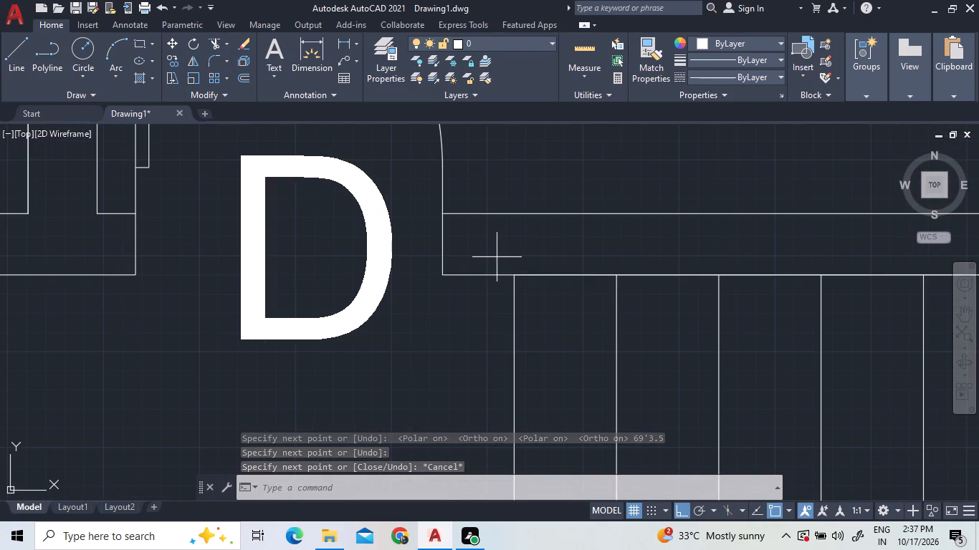
{"action": "scroll", "coordinate": [557, 292], "scroll_direction": "down", "scroll_amount": 5}
{"action": "middle_click_drag", "start_coordinate": [619, 327], "coordinate": [607, 286]}
{"action": "scroll", "coordinate": [606, 280], "scroll_direction": "down", "scroll_amount": 2}
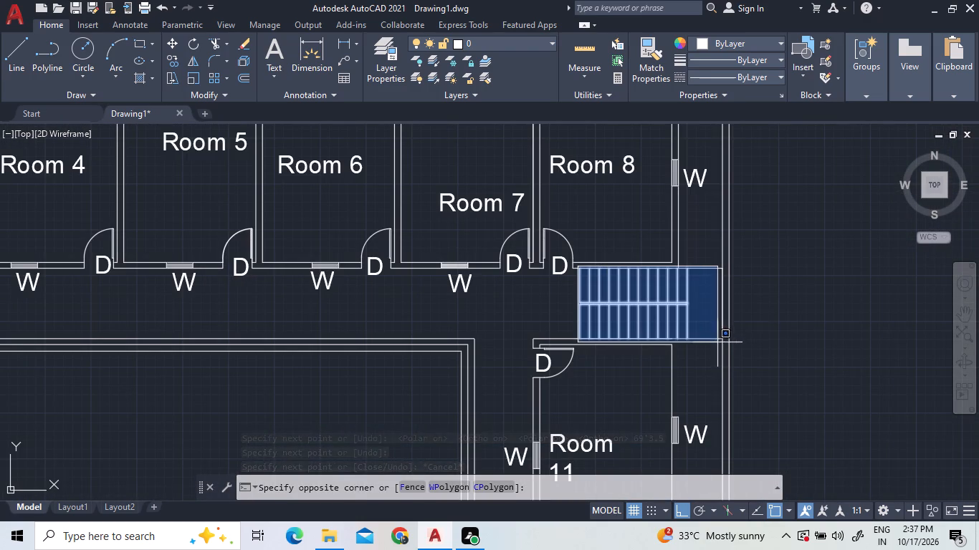
{"action": "scroll", "coordinate": [725, 342], "scroll_direction": "up", "scroll_amount": 3}
{"action": "left_click", "coordinate": [724, 342]}
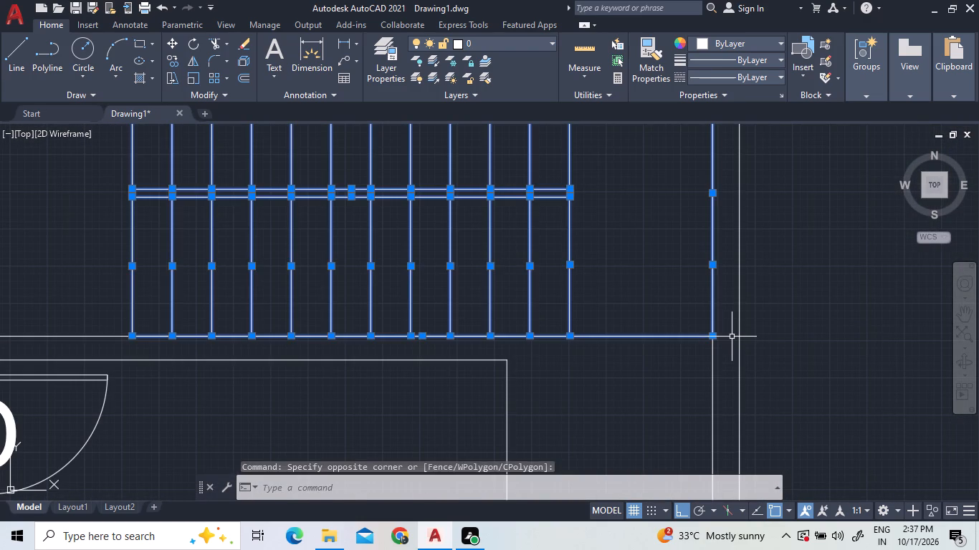
{"action": "type", "text": "MI"}
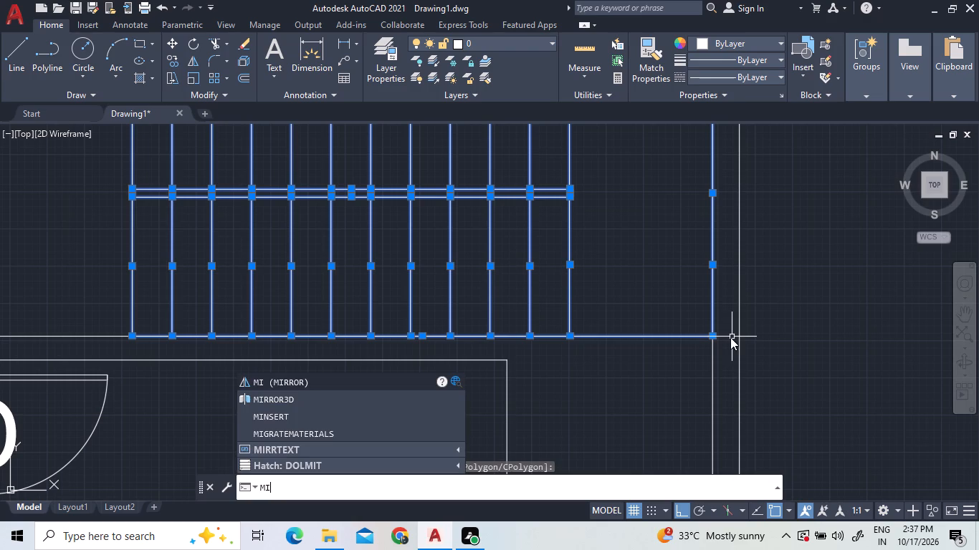
{"action": "key", "text": "space"}
{"action": "scroll", "coordinate": [573, 363], "scroll_direction": "down", "scroll_amount": 7}
{"action": "middle_click_drag", "start_coordinate": [499, 365], "coordinate": [593, 305]}
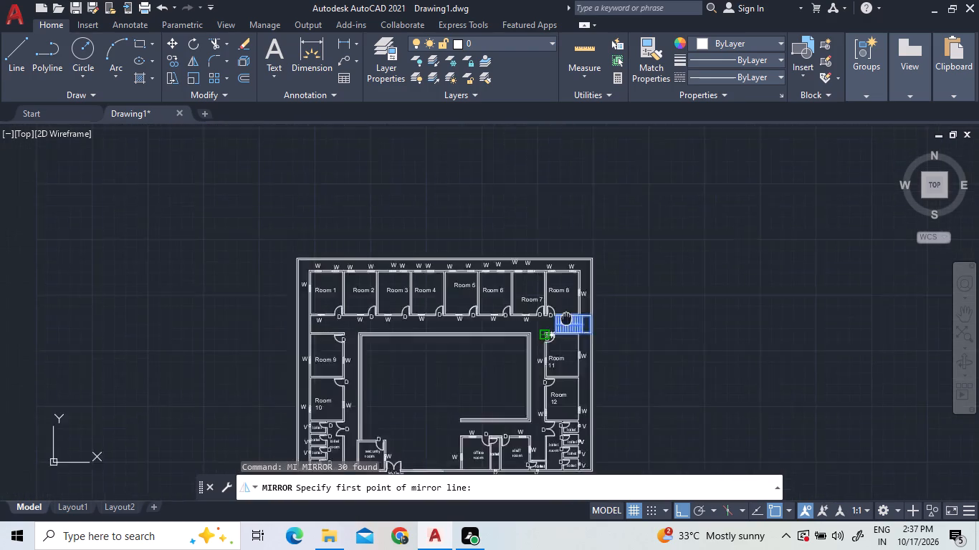
{"action": "middle_click_drag", "start_coordinate": [593, 305], "coordinate": [607, 296]}
{"action": "middle_click_drag", "start_coordinate": [550, 356], "coordinate": [606, 286]}
{"action": "scroll", "coordinate": [568, 373], "scroll_direction": "up", "scroll_amount": 5}
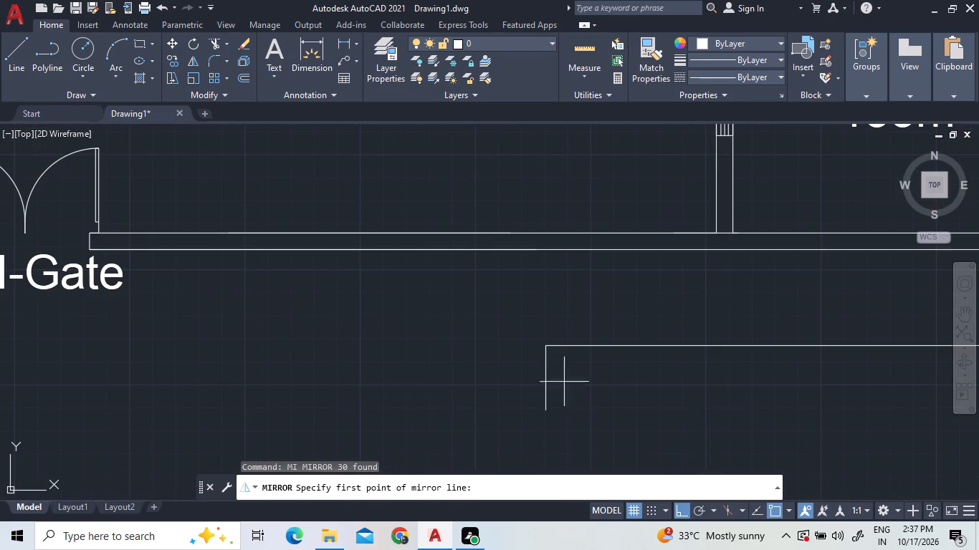
{"action": "left_click", "coordinate": [544, 408]}
{"action": "double_click", "coordinate": [550, 347]}
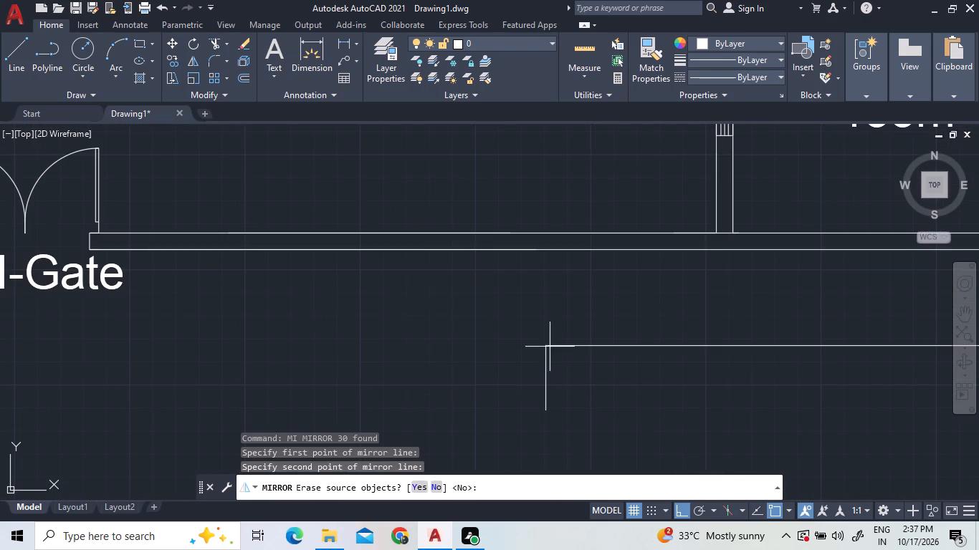
{"action": "key", "text": "space"}
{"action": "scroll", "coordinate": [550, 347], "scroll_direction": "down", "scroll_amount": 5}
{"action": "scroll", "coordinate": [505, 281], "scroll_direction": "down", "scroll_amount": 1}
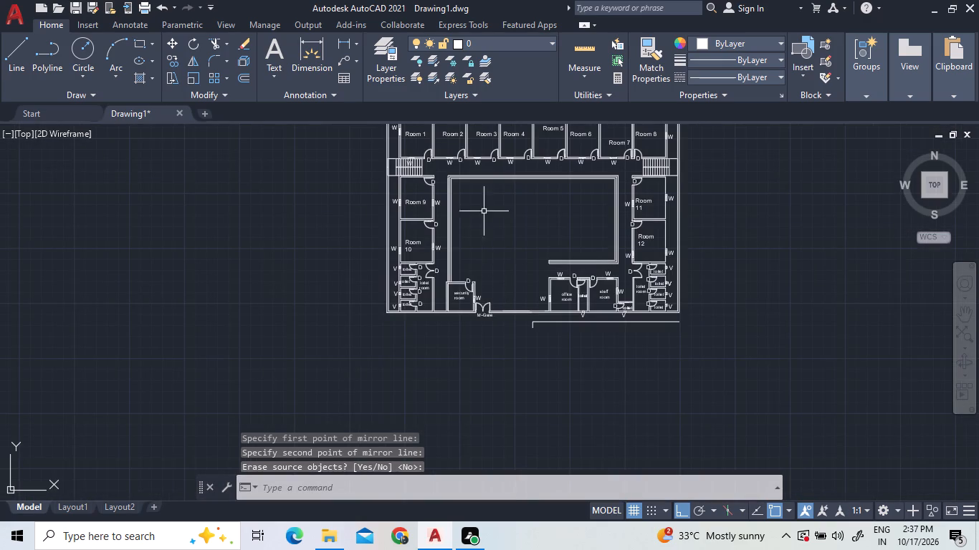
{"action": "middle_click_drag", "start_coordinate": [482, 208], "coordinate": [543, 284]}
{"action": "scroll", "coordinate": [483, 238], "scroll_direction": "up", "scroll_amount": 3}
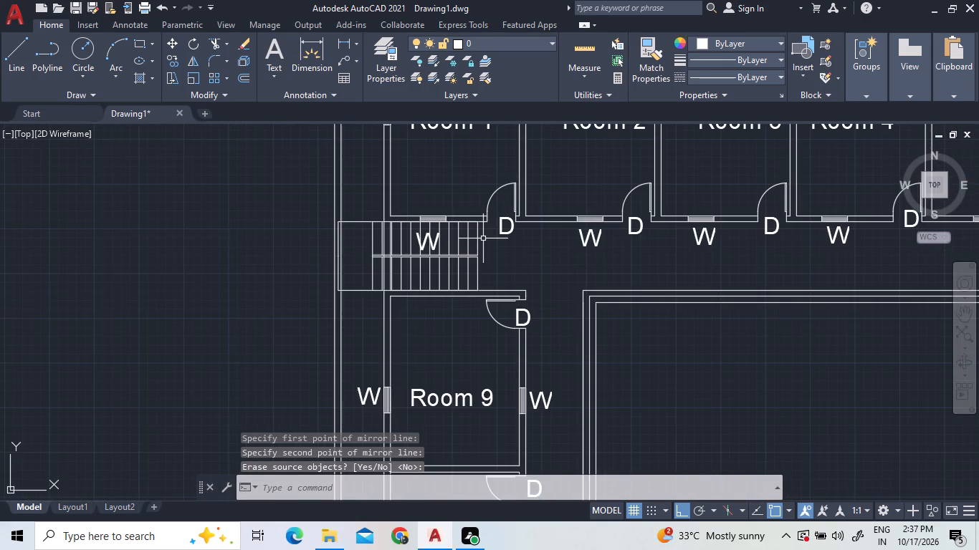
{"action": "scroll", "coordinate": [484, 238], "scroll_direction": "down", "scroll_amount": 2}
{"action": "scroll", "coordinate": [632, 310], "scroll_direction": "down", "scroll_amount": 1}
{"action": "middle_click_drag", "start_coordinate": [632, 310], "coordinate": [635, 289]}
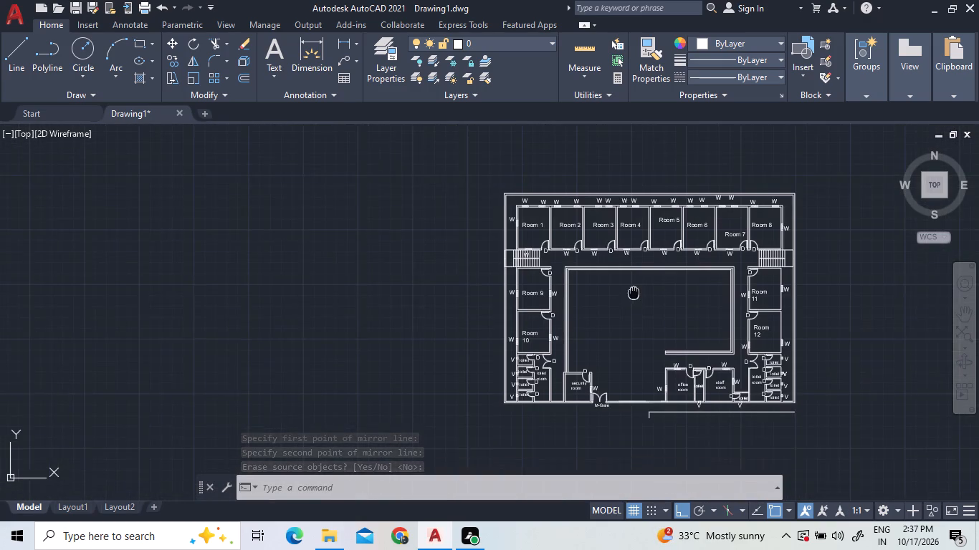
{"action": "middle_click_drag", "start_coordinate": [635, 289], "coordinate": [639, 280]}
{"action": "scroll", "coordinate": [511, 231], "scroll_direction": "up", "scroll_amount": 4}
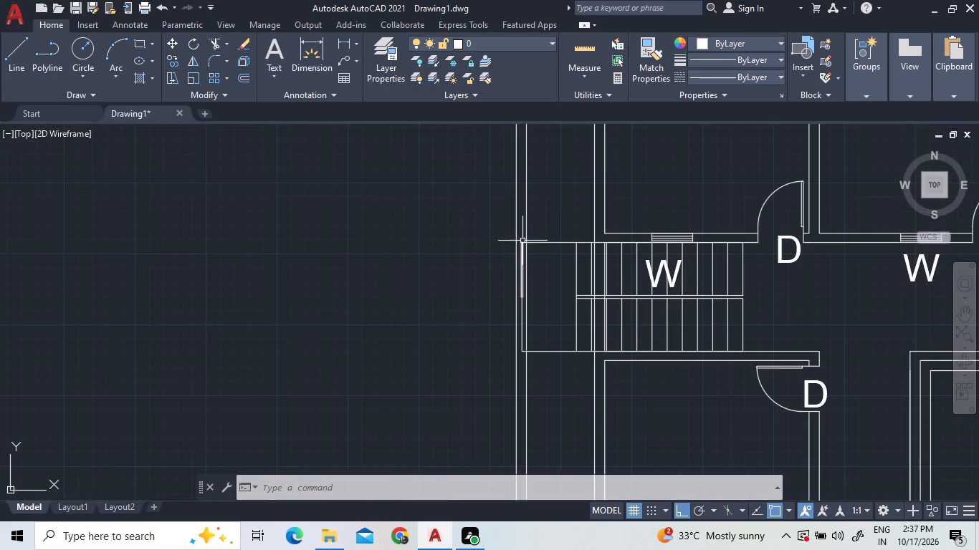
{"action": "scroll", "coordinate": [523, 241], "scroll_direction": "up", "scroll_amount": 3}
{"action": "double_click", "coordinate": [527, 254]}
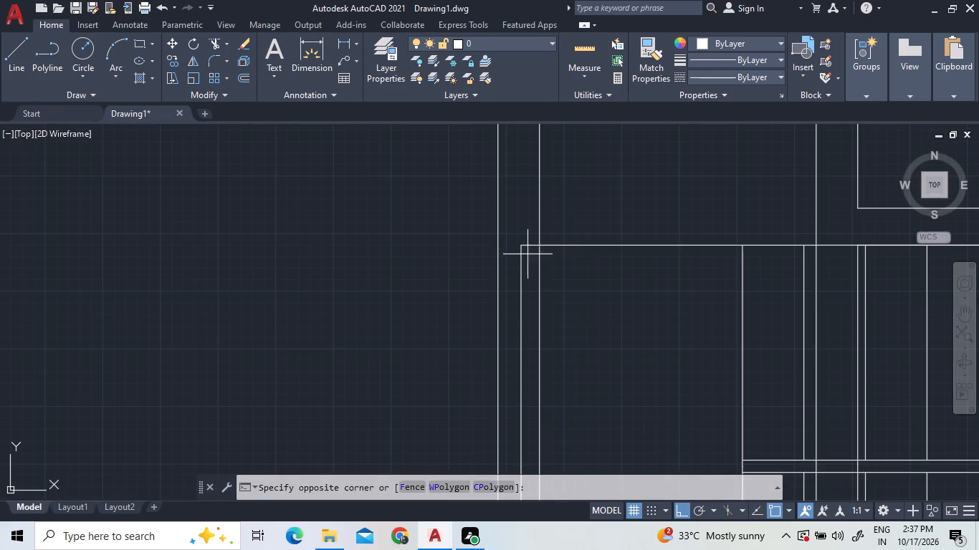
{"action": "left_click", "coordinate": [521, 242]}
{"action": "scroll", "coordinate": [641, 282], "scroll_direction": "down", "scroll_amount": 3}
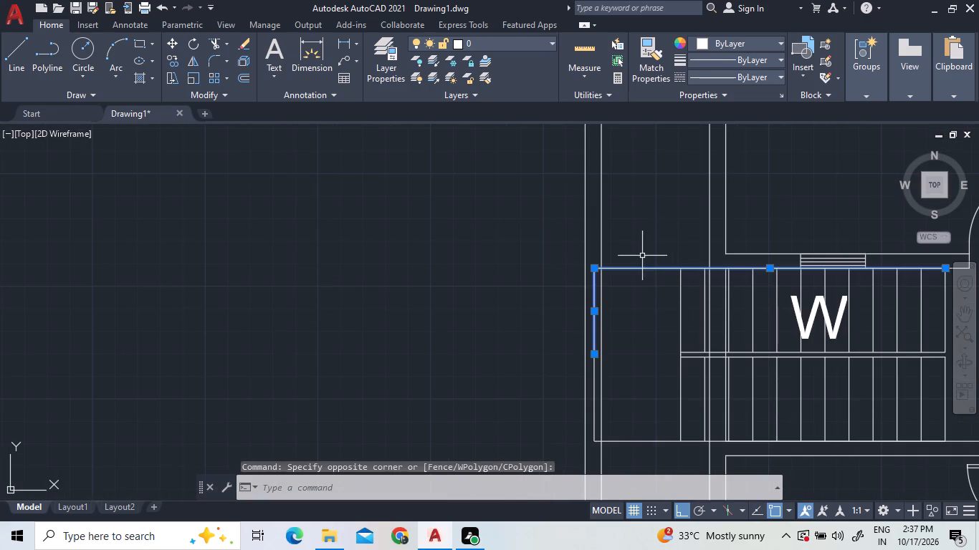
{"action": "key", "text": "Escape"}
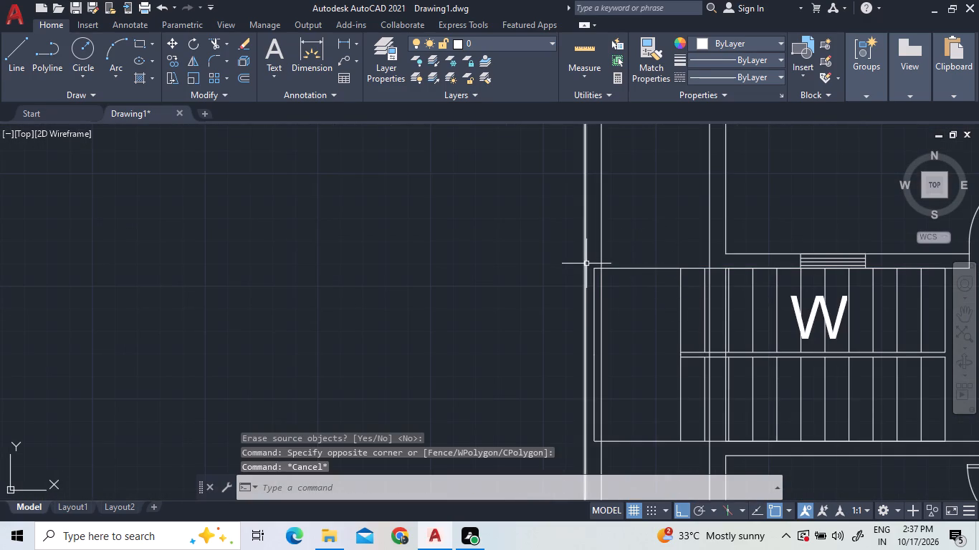
Move the mirrored west staircase east so its north-west corner meets the inner line of the west boundary wall.
{"action": "scroll", "coordinate": [586, 264], "scroll_direction": "up", "scroll_amount": 4}
{"action": "left_click", "coordinate": [601, 266]}
{"action": "scroll", "coordinate": [640, 294], "scroll_direction": "down", "scroll_amount": 5}
{"action": "scroll", "coordinate": [699, 325], "scroll_direction": "down", "scroll_amount": 3}
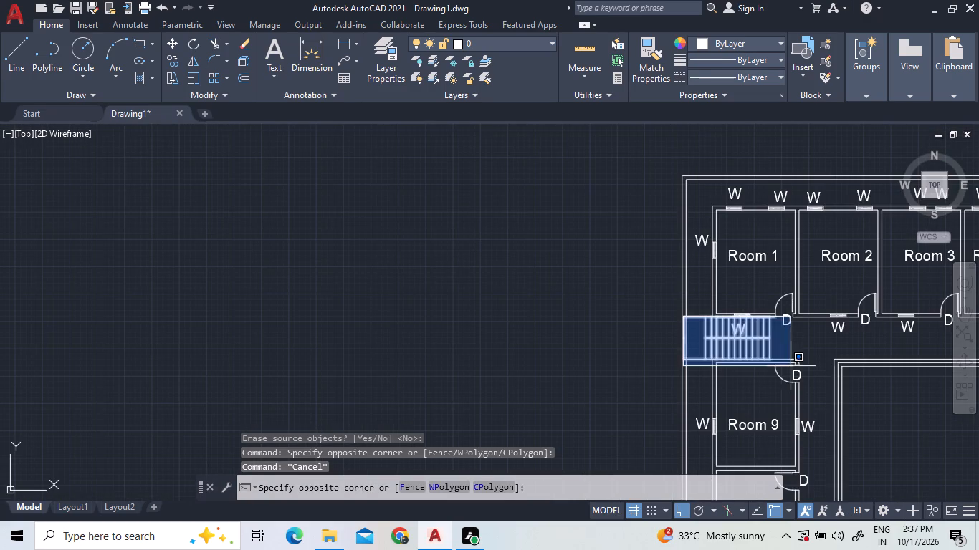
{"action": "scroll", "coordinate": [785, 362], "scroll_direction": "up", "scroll_amount": 5}
{"action": "left_click", "coordinate": [692, 364]}
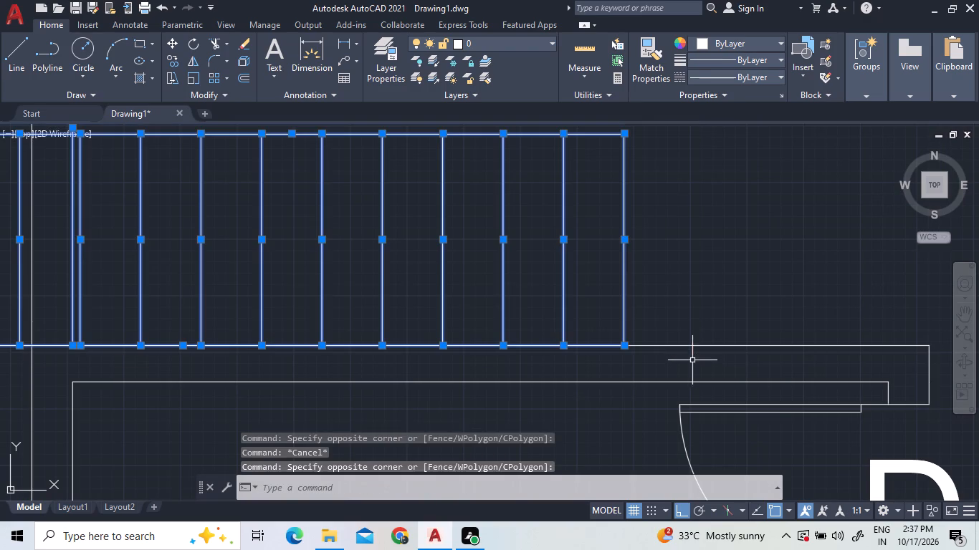
{"action": "type", "text": "M"}
{"action": "key", "text": "space"}
{"action": "scroll", "coordinate": [557, 254], "scroll_direction": "down", "scroll_amount": 3}
{"action": "middle_click_drag", "start_coordinate": [483, 238], "coordinate": [638, 337]}
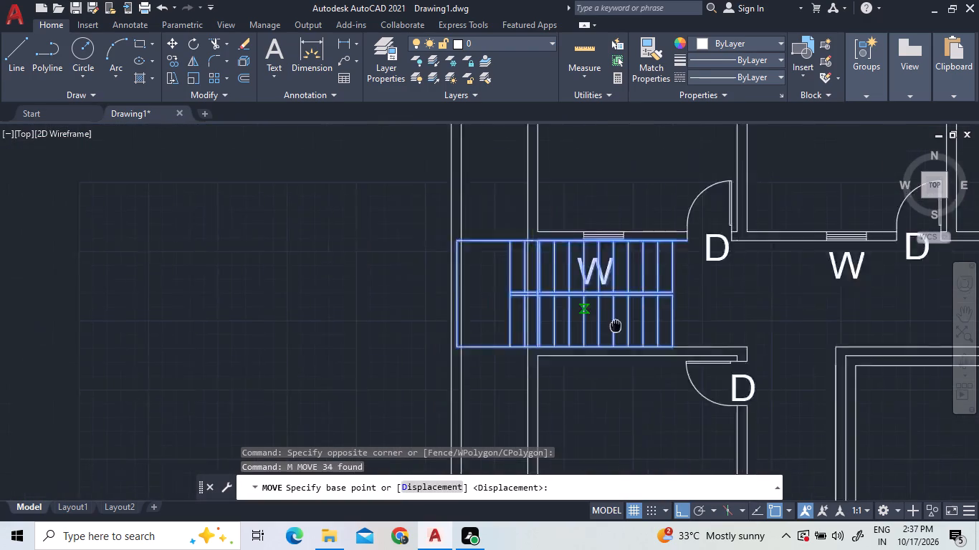
{"action": "middle_click_drag", "start_coordinate": [638, 337], "coordinate": [640, 337]}
{"action": "scroll", "coordinate": [524, 269], "scroll_direction": "up", "scroll_amount": 6}
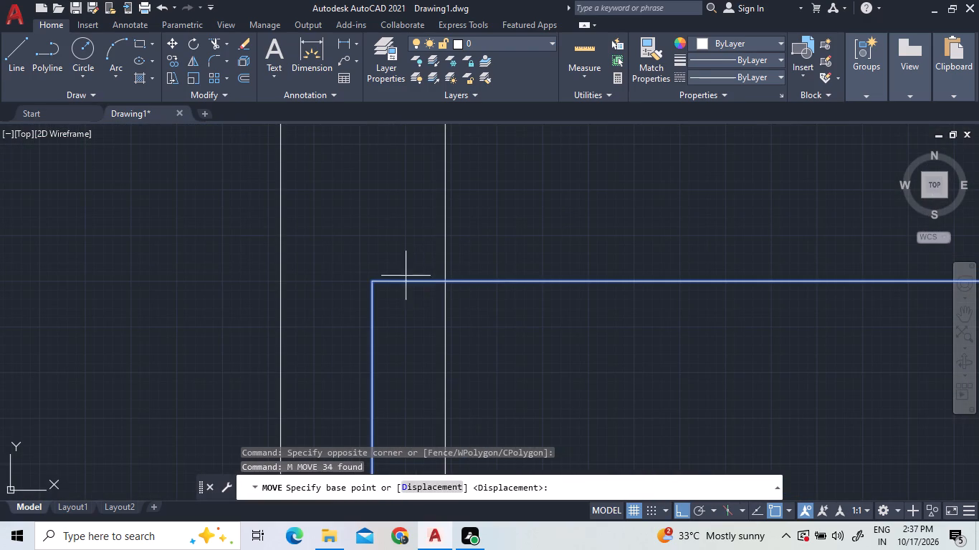
{"action": "left_click", "coordinate": [375, 281]}
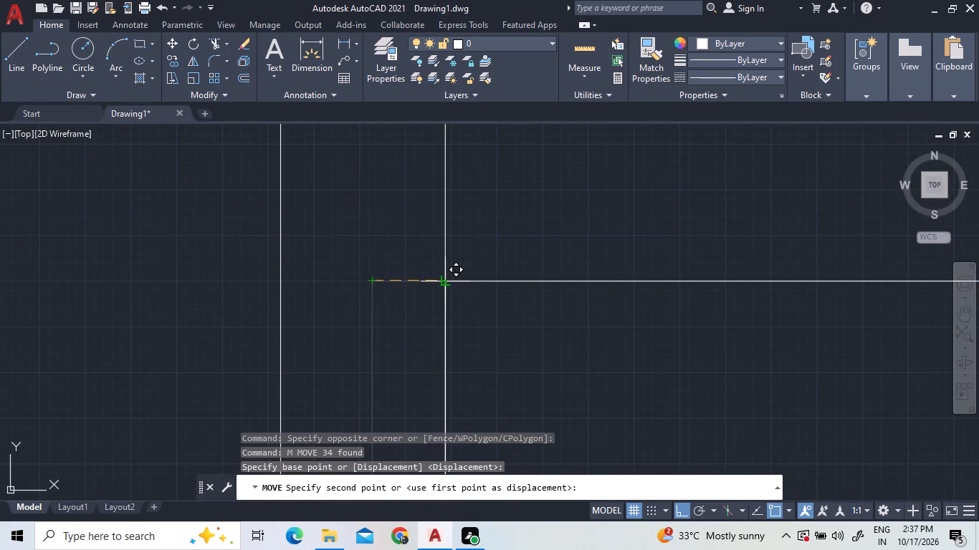
{"action": "left_click", "coordinate": [441, 279]}
{"action": "scroll", "coordinate": [441, 279], "scroll_direction": "down", "scroll_amount": 3}
{"action": "key", "text": "Escape"}
{"action": "key", "text": "Escape"}
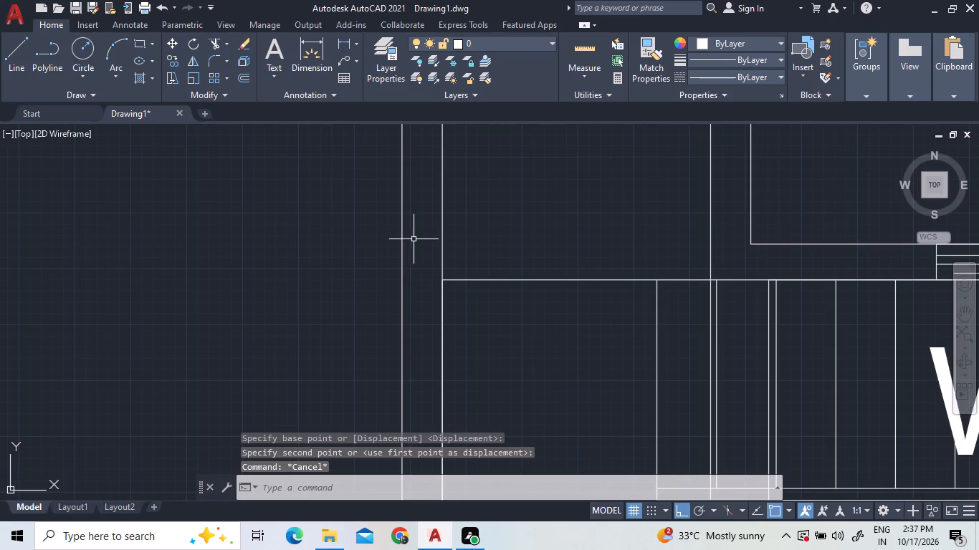
{"action": "key", "text": "Escape"}
Erase the long horizontal guide line and its short vertical segment south of the building.
{"action": "scroll", "coordinate": [543, 261], "scroll_direction": "down", "scroll_amount": 3}
{"action": "scroll", "coordinate": [615, 296], "scroll_direction": "down", "scroll_amount": 1}
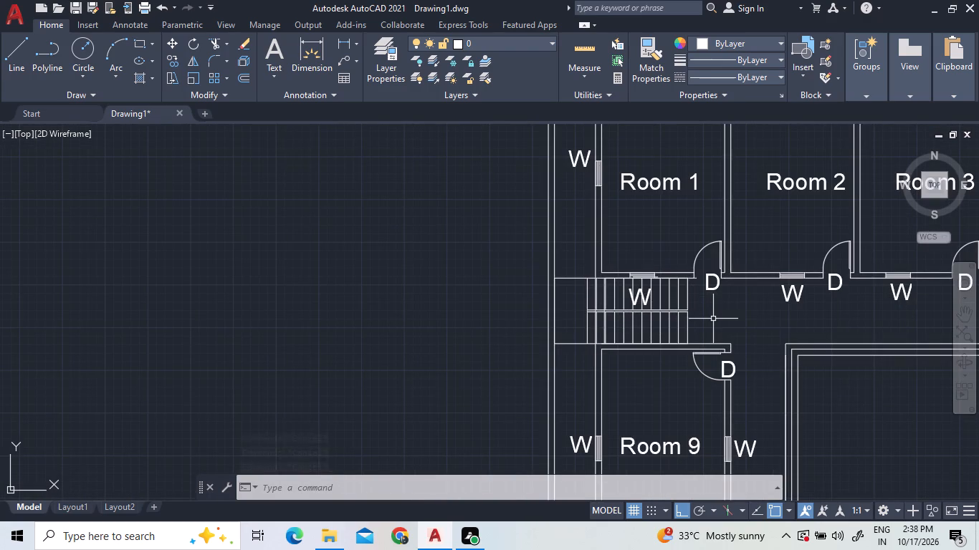
{"action": "scroll", "coordinate": [715, 320], "scroll_direction": "down", "scroll_amount": 3}
{"action": "middle_click_drag", "start_coordinate": [732, 329], "coordinate": [726, 266]}
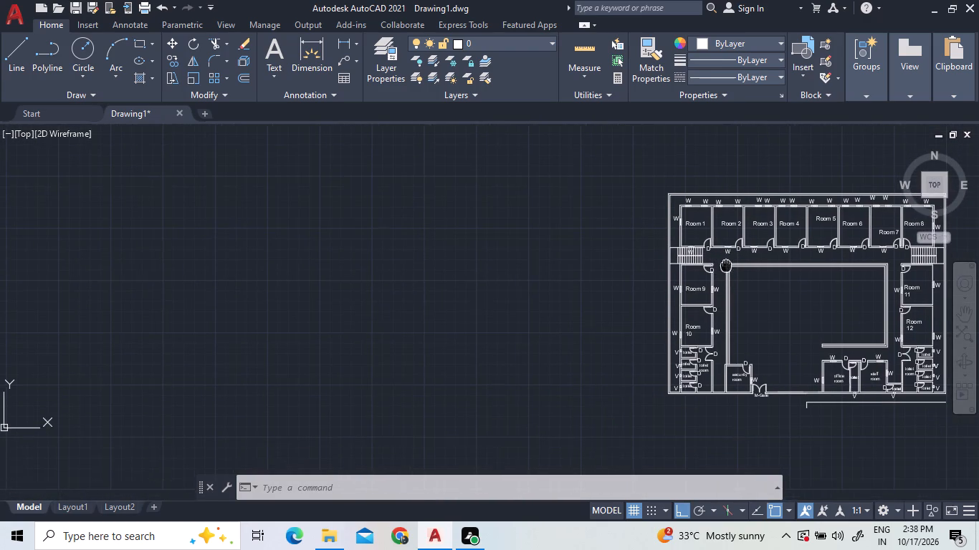
{"action": "scroll", "coordinate": [824, 409], "scroll_direction": "up", "scroll_amount": 3}
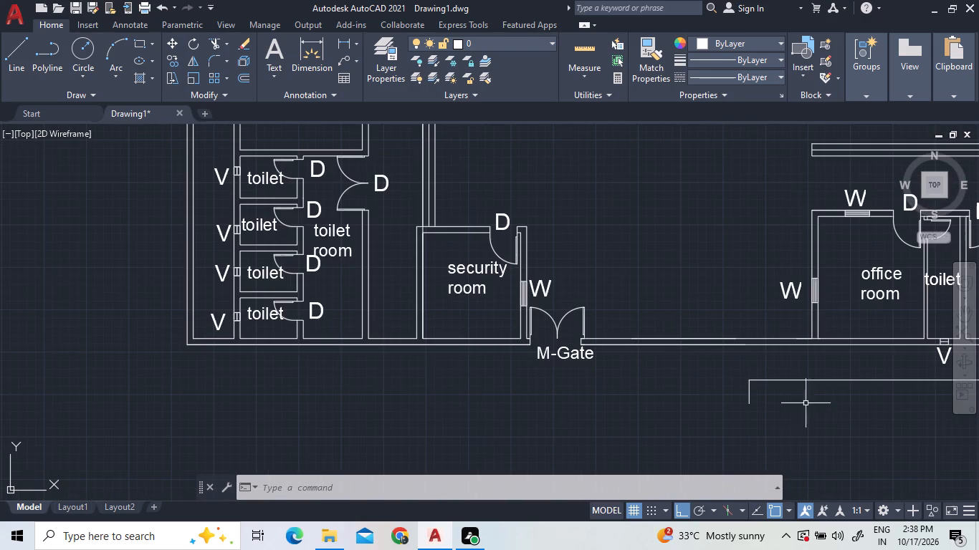
{"action": "double_click", "coordinate": [793, 405]}
{"action": "double_click", "coordinate": [710, 372]}
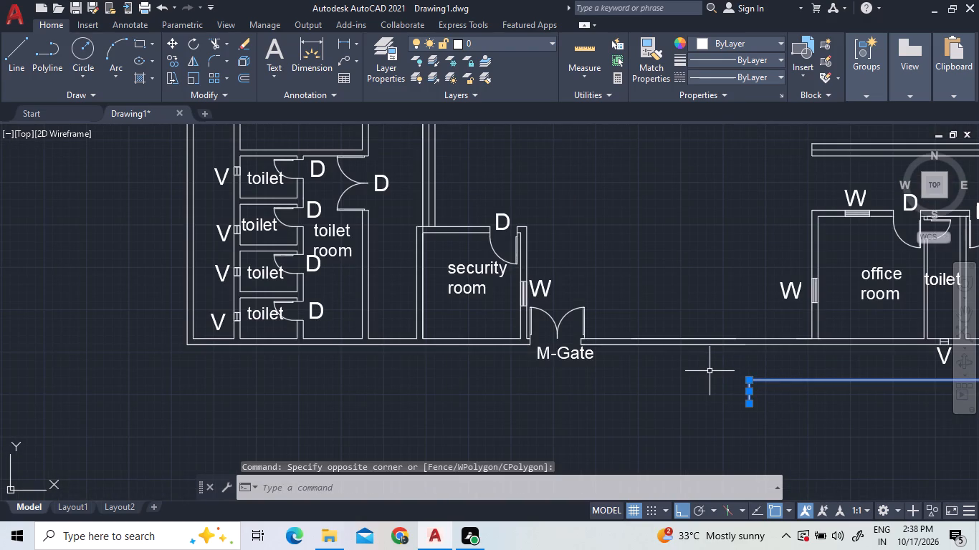
{"action": "type", "text": "E"}
{"action": "key", "text": "space"}
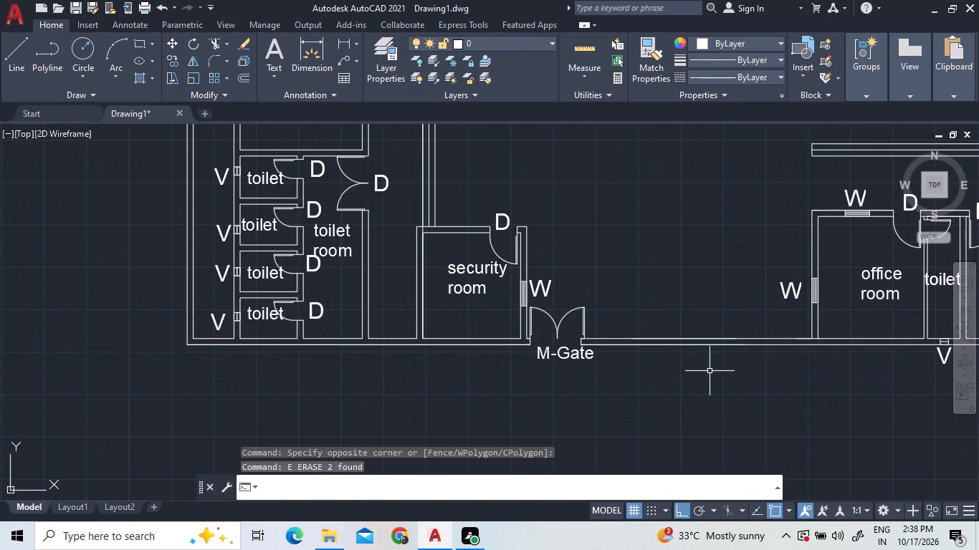
Delete the W label overlapping the west staircase below Room 1's south window.
{"action": "scroll", "coordinate": [710, 371], "scroll_direction": "down", "scroll_amount": 1}
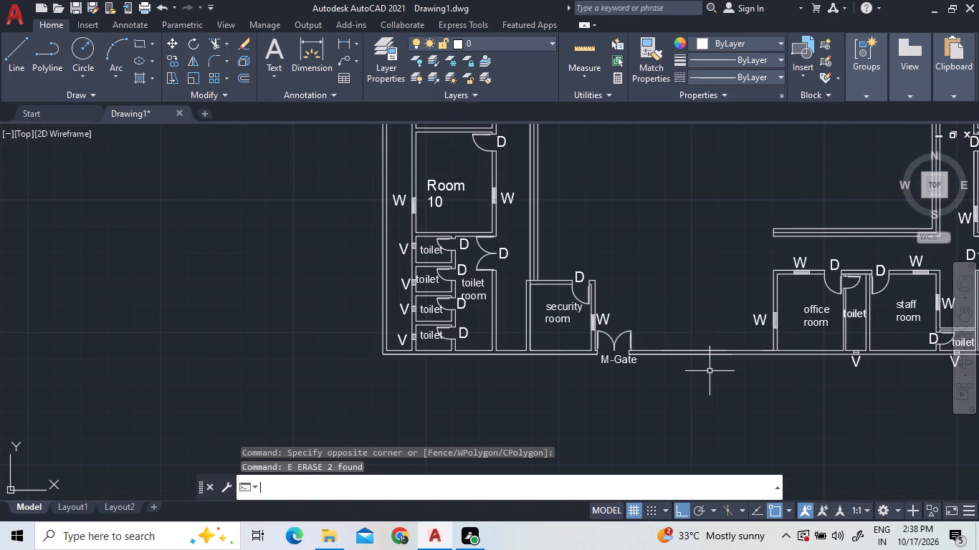
{"action": "scroll", "coordinate": [731, 350], "scroll_direction": "down", "scroll_amount": 2}
{"action": "middle_click_drag", "start_coordinate": [765, 336], "coordinate": [689, 351]}
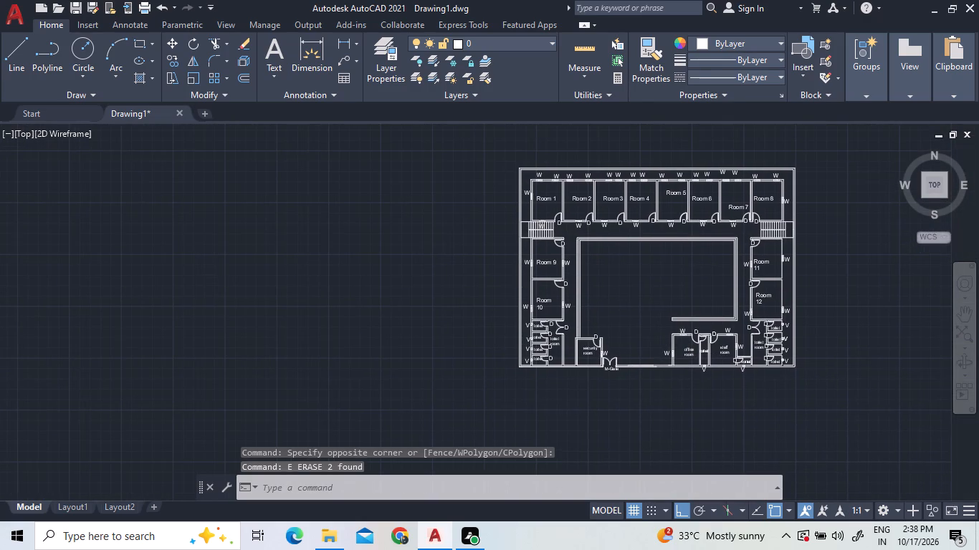
{"action": "scroll", "coordinate": [763, 226], "scroll_direction": "up", "scroll_amount": 2}
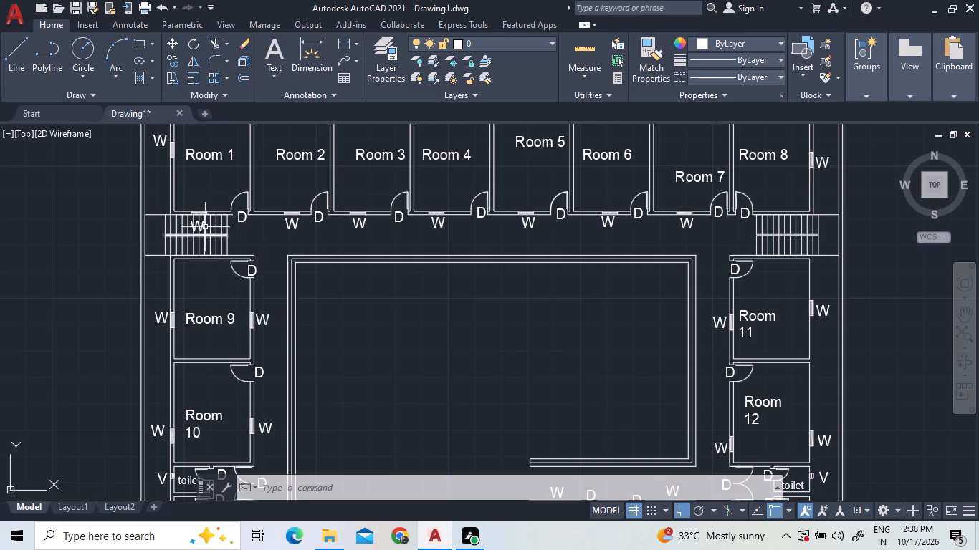
{"action": "scroll", "coordinate": [200, 224], "scroll_direction": "up", "scroll_amount": 3}
{"action": "left_click", "coordinate": [187, 232]}
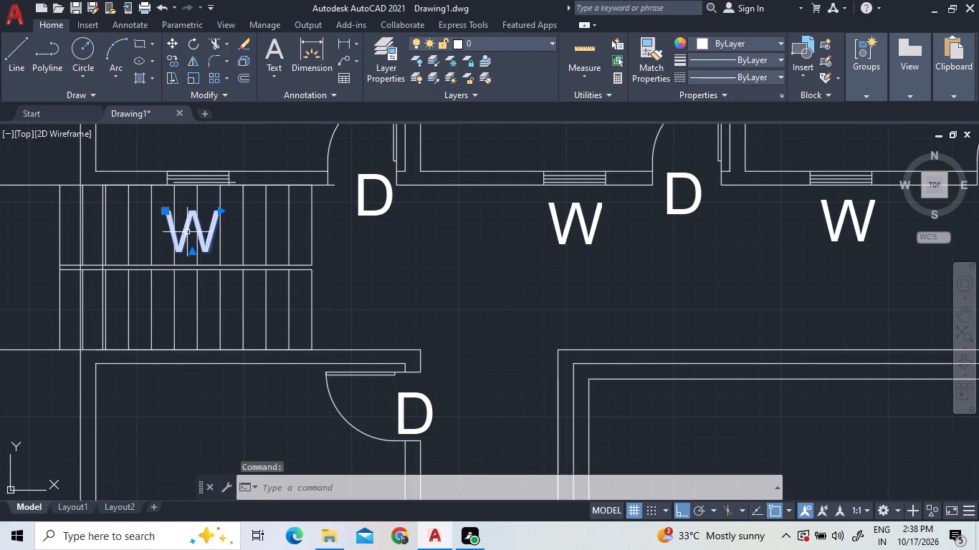
{"action": "key", "text": "Delete"}
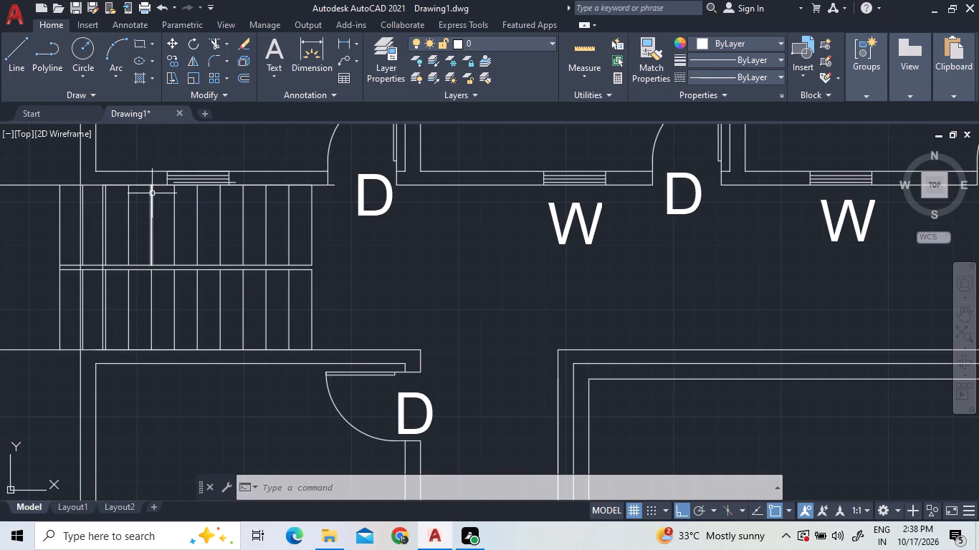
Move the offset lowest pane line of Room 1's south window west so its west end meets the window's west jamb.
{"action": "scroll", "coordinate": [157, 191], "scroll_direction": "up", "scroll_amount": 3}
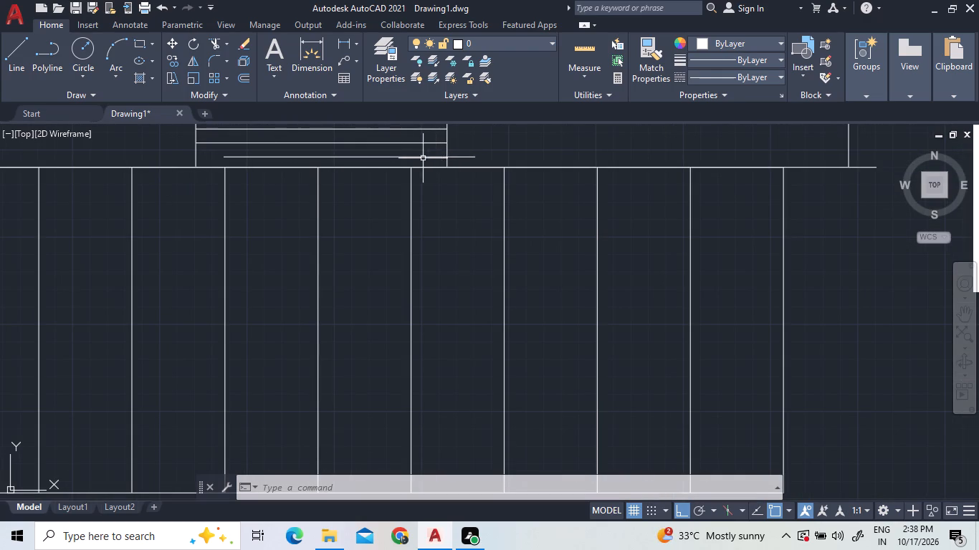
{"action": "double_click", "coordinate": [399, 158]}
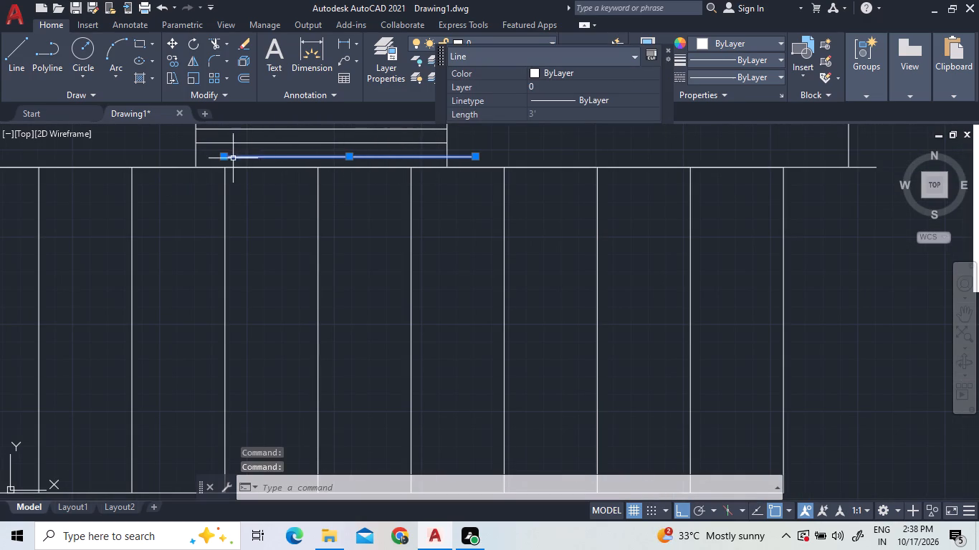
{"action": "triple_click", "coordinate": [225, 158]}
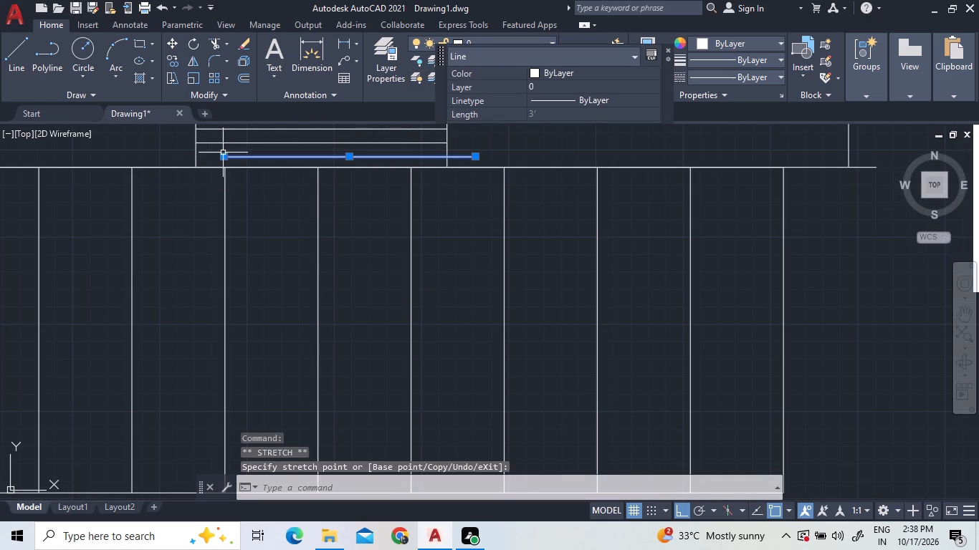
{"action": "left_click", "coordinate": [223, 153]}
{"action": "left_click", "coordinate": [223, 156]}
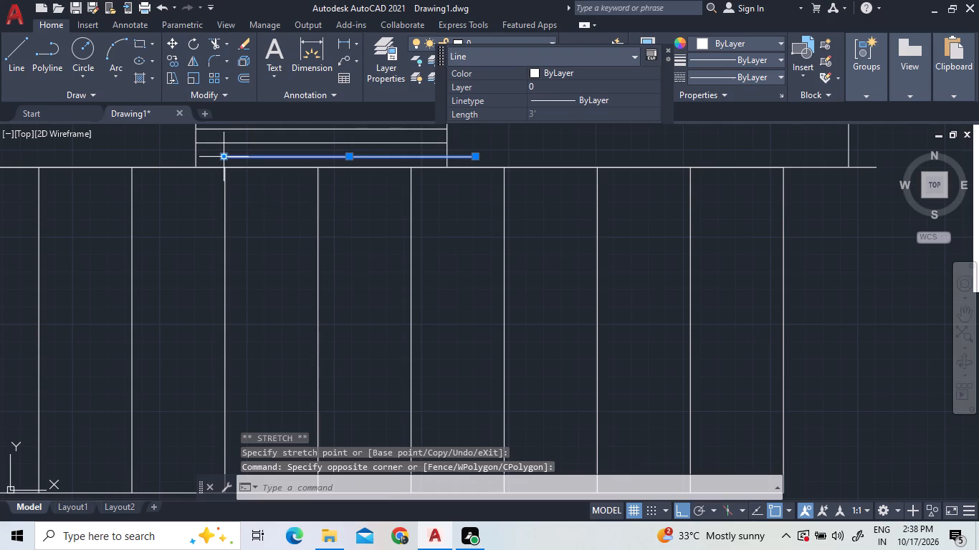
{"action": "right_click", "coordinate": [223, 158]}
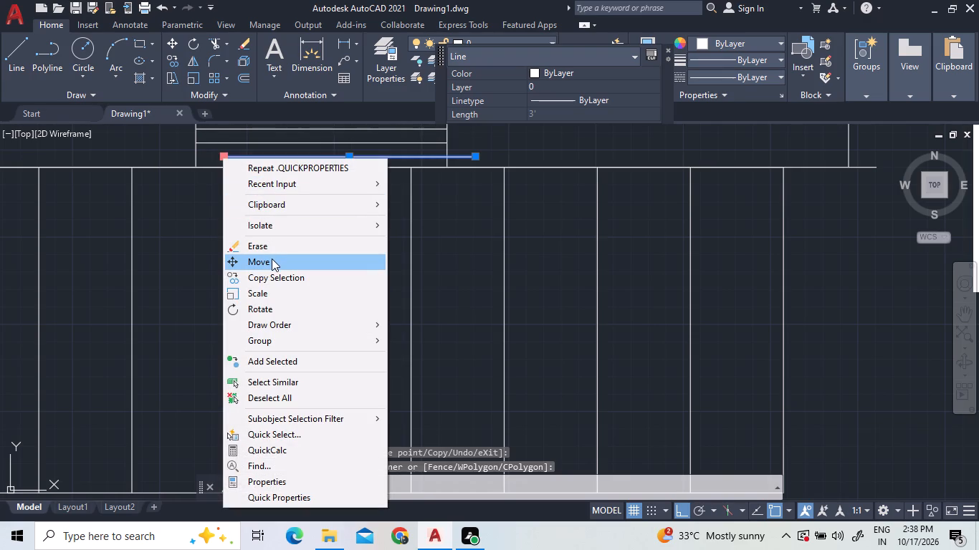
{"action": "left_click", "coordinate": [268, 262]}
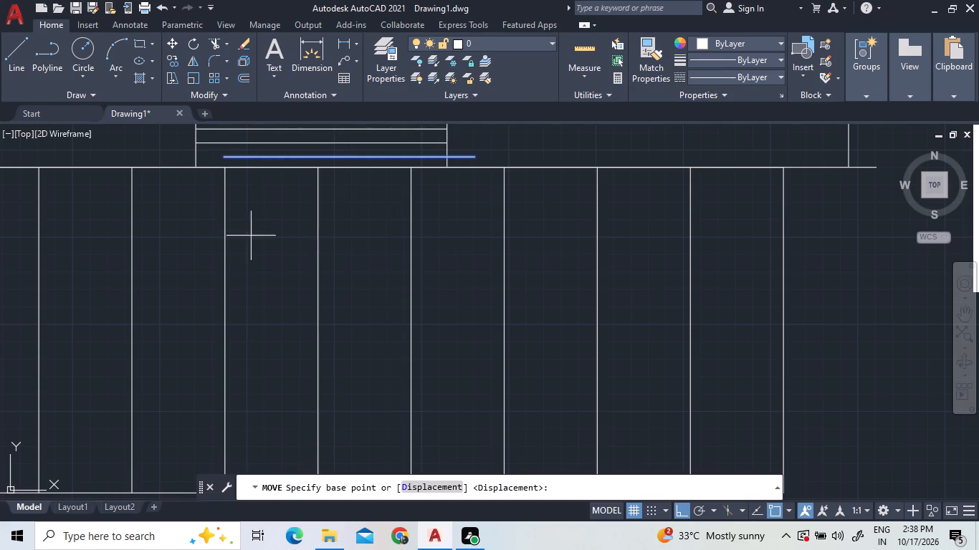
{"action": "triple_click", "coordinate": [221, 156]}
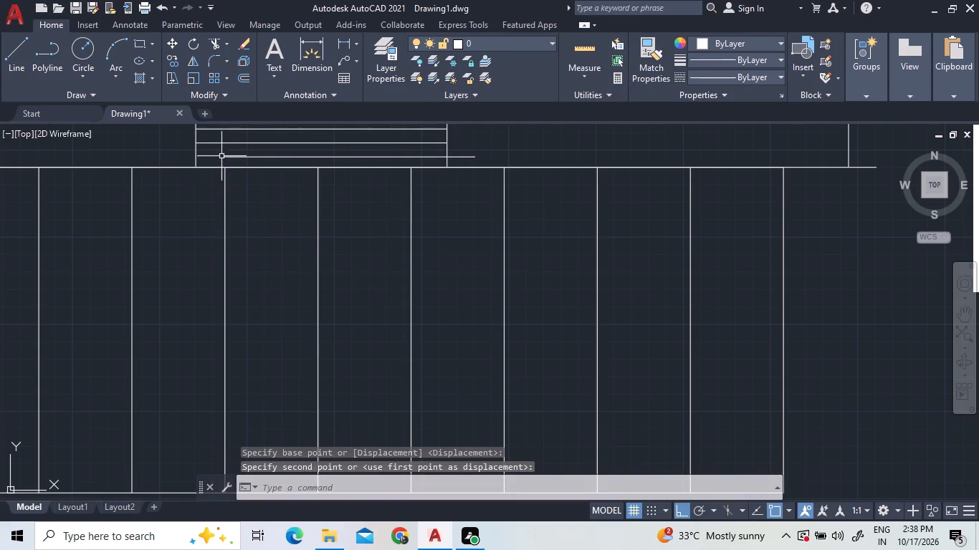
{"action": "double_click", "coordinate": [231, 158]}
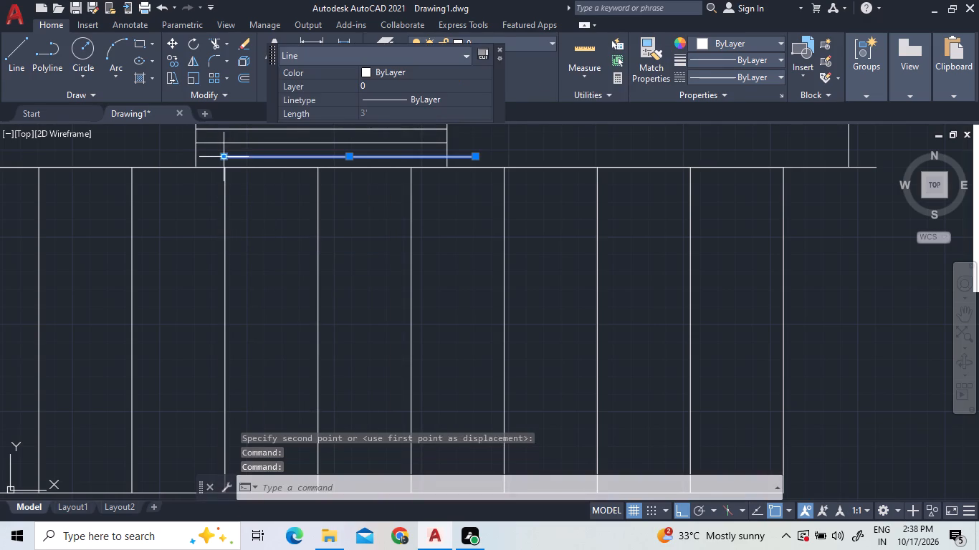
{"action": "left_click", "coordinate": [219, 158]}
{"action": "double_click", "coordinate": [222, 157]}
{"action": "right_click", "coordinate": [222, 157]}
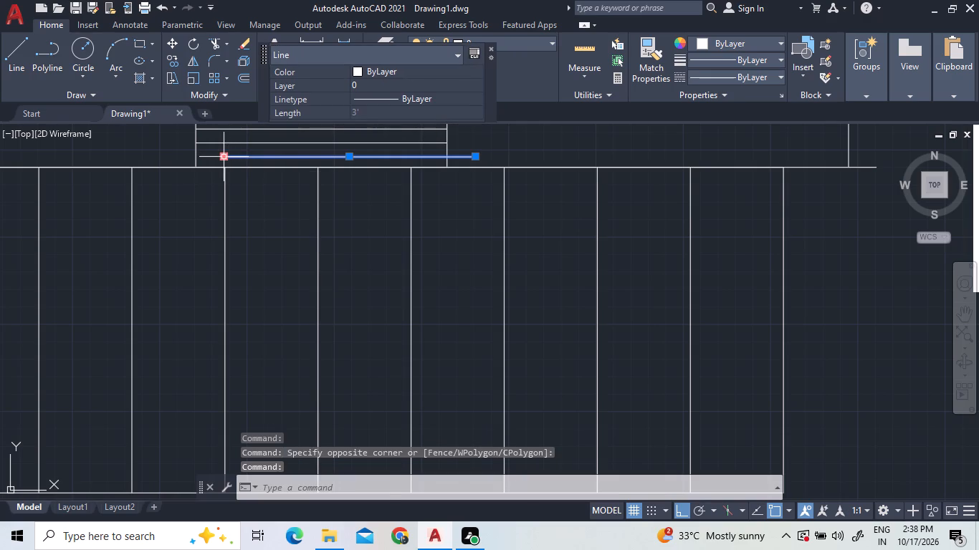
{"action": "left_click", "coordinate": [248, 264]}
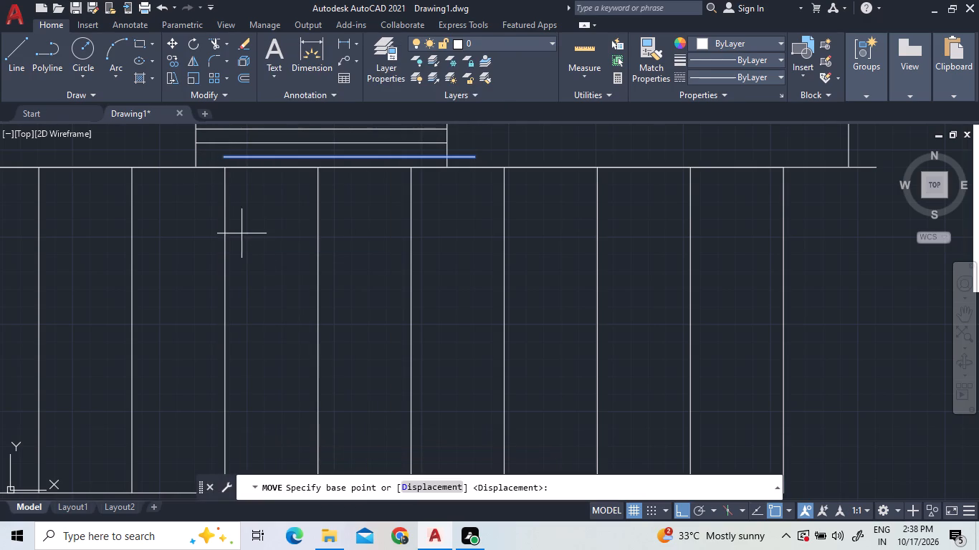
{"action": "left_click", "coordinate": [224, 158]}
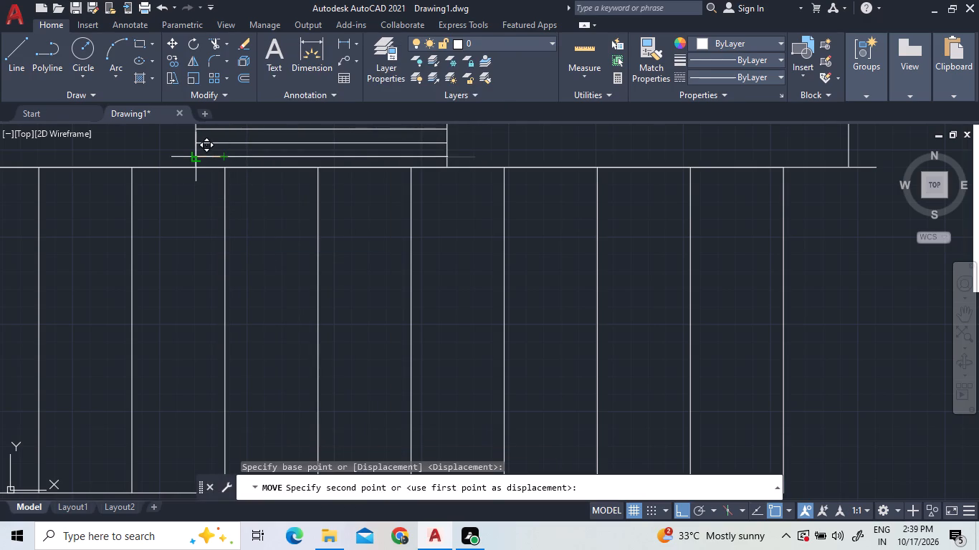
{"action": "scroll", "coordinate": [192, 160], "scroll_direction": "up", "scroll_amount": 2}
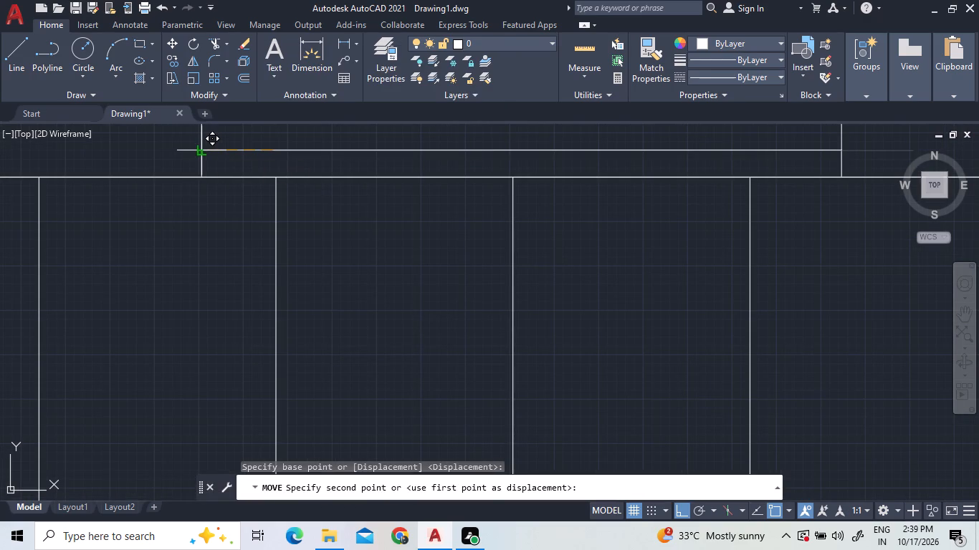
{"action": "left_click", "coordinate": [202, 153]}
Erase Room 1's whole south window above the west staircase, including its three pane lines and both jambs.
{"action": "scroll", "coordinate": [185, 182], "scroll_direction": "down", "scroll_amount": 3}
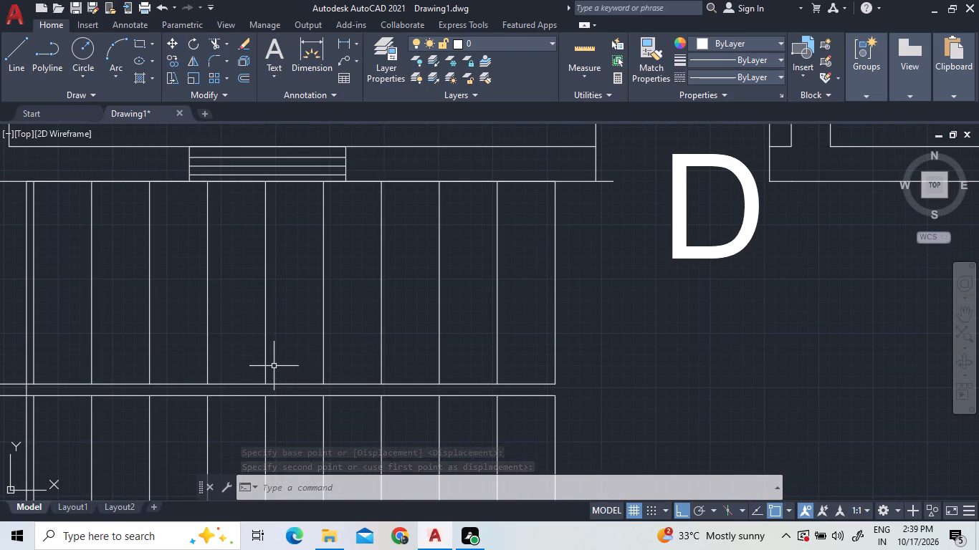
{"action": "scroll", "coordinate": [274, 362], "scroll_direction": "down", "scroll_amount": 1}
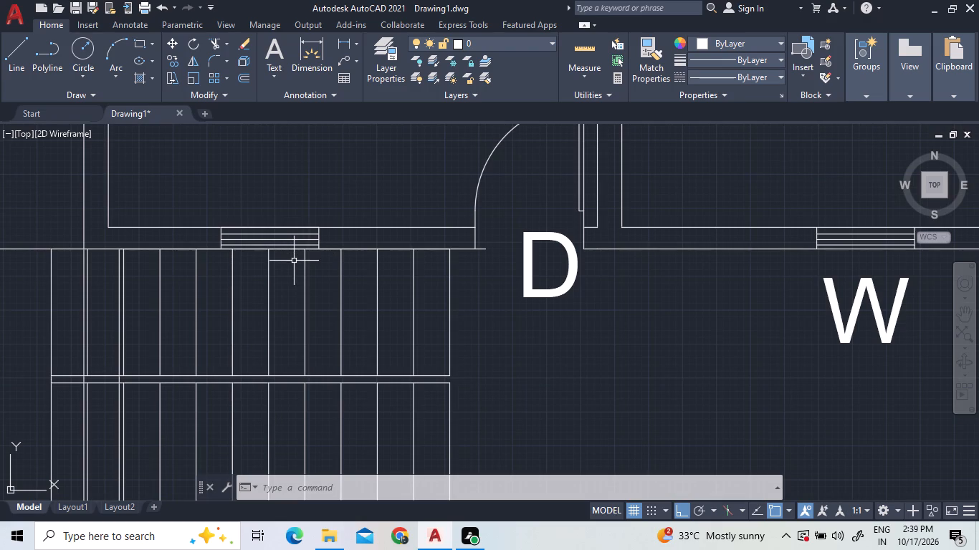
{"action": "scroll", "coordinate": [279, 228], "scroll_direction": "up", "scroll_amount": 2}
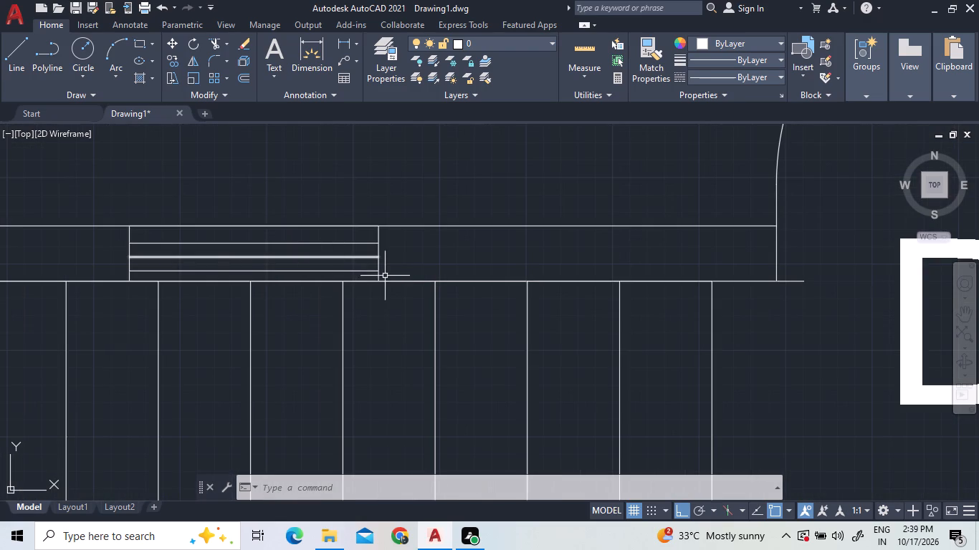
{"action": "double_click", "coordinate": [388, 276]}
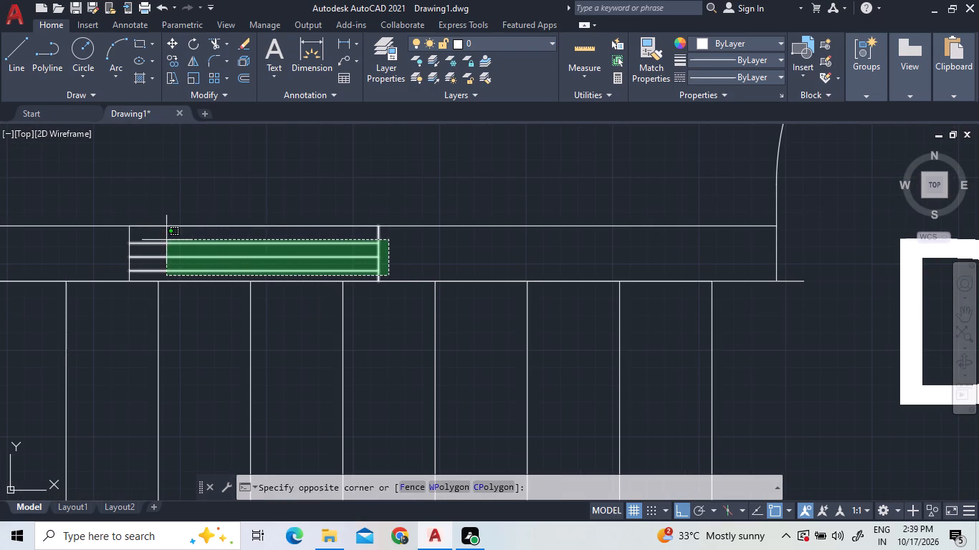
{"action": "left_click", "coordinate": [108, 239]}
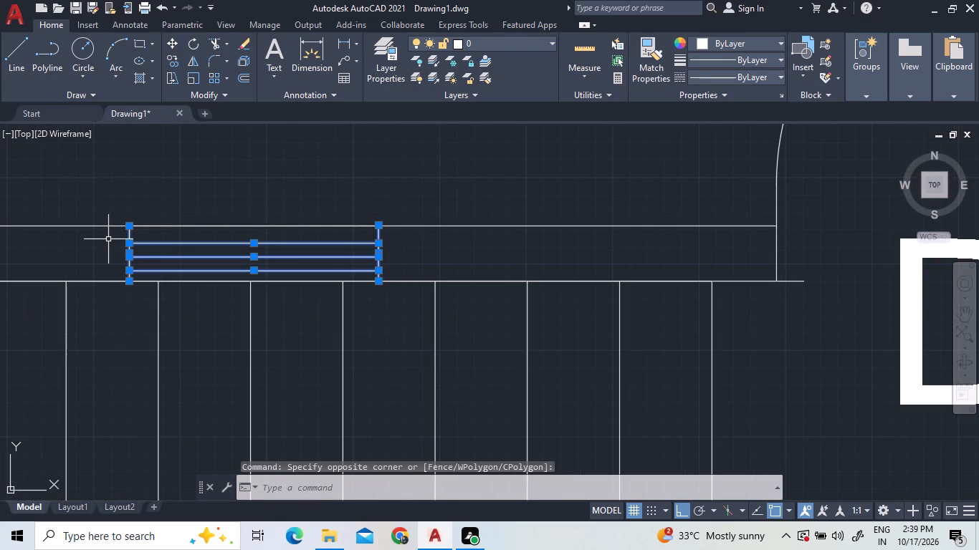
{"action": "key", "text": "Delete"}
{"action": "left_click", "coordinate": [108, 239]}
{"action": "scroll", "coordinate": [108, 241], "scroll_direction": "down", "scroll_amount": 4}
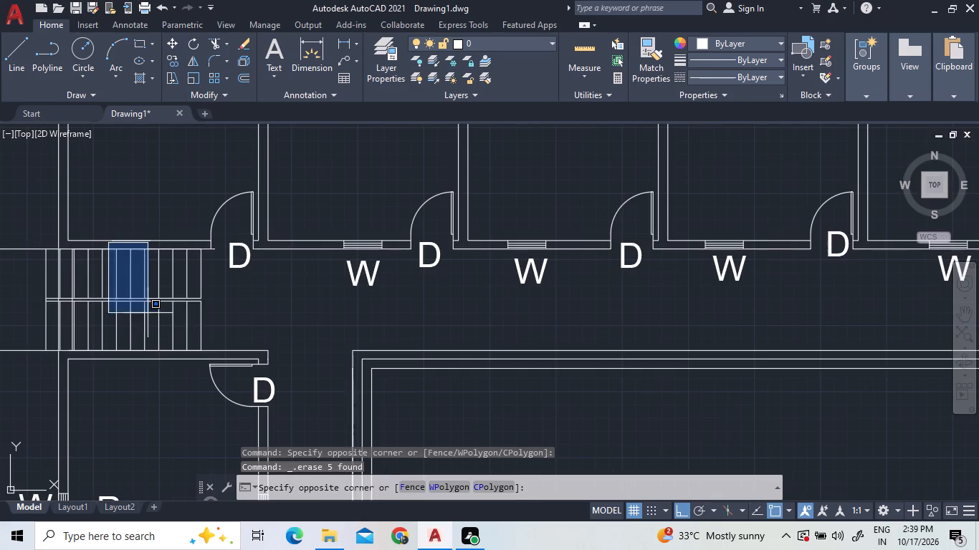
{"action": "scroll", "coordinate": [149, 250], "scroll_direction": "up", "scroll_amount": 2}
{"action": "left_click", "coordinate": [159, 242]}
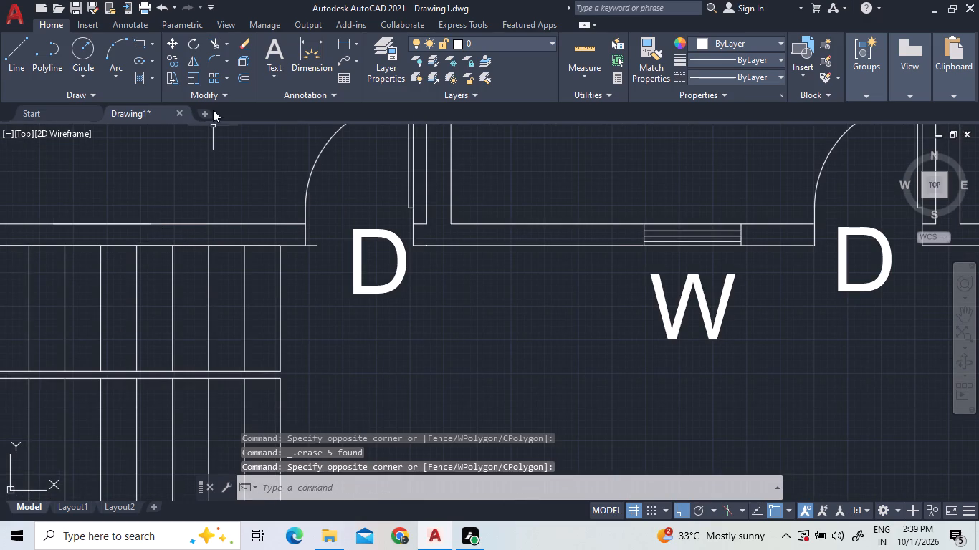
Add the multiline text label UP just east of the west staircase's south flight.
{"action": "double_click", "coordinate": [271, 57]}
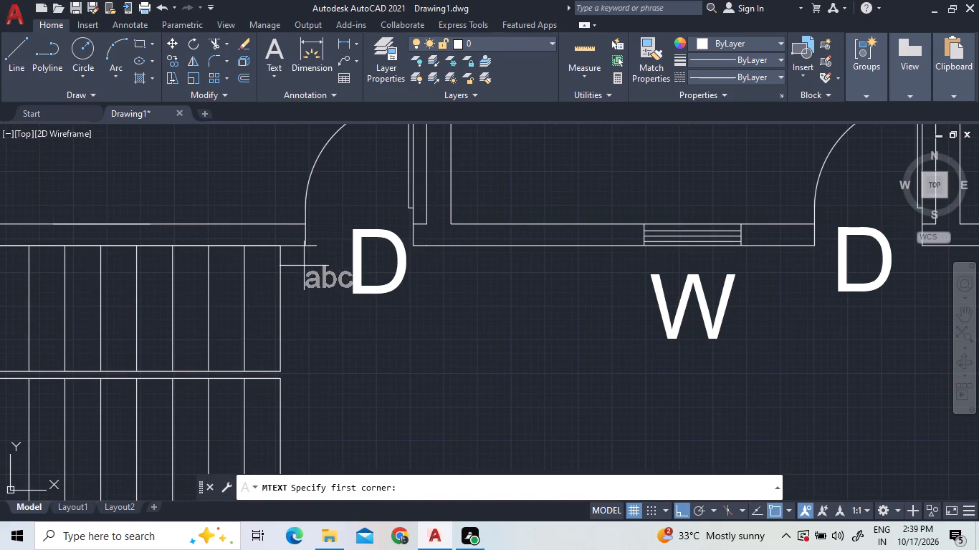
{"action": "scroll", "coordinate": [291, 306], "scroll_direction": "down", "scroll_amount": 2}
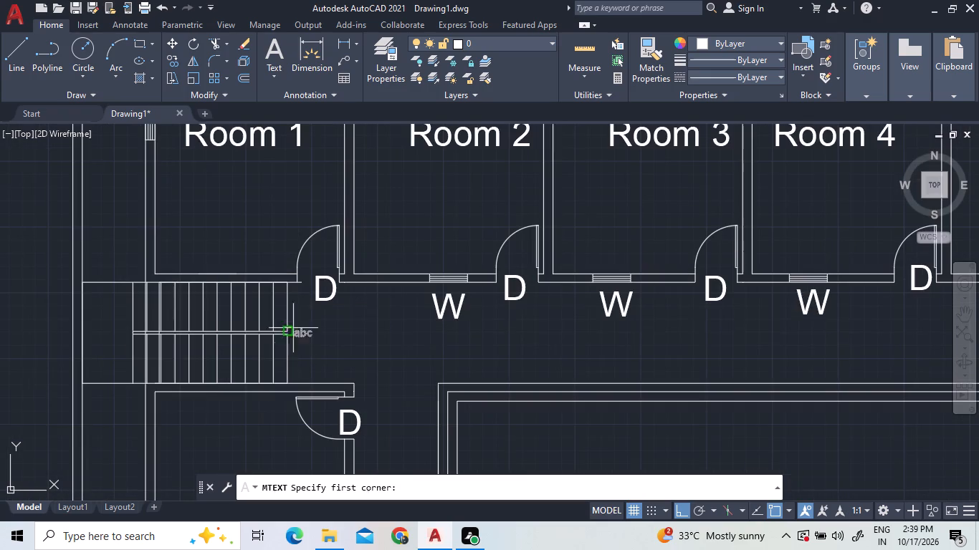
{"action": "left_click", "coordinate": [295, 354]}
{"action": "left_click", "coordinate": [336, 371]}
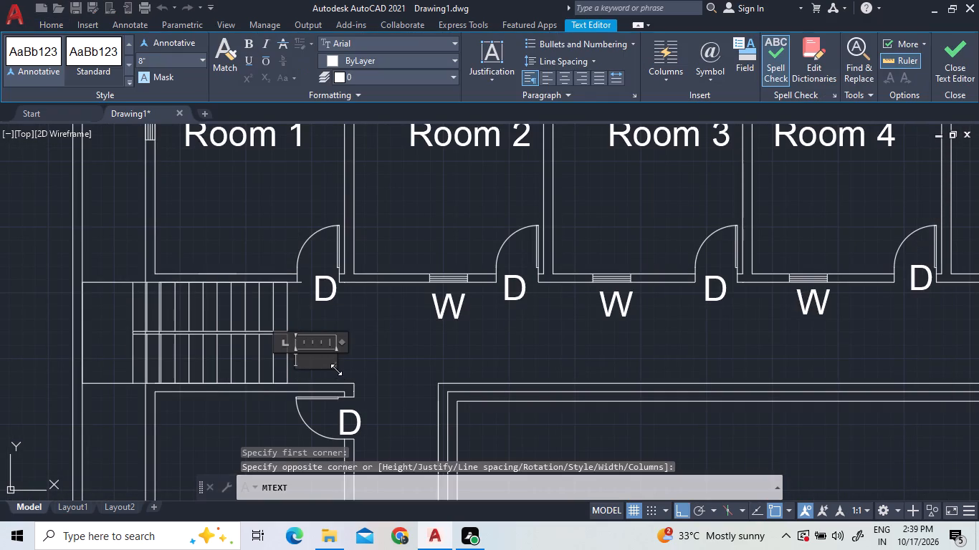
{"action": "key", "text": "u"}
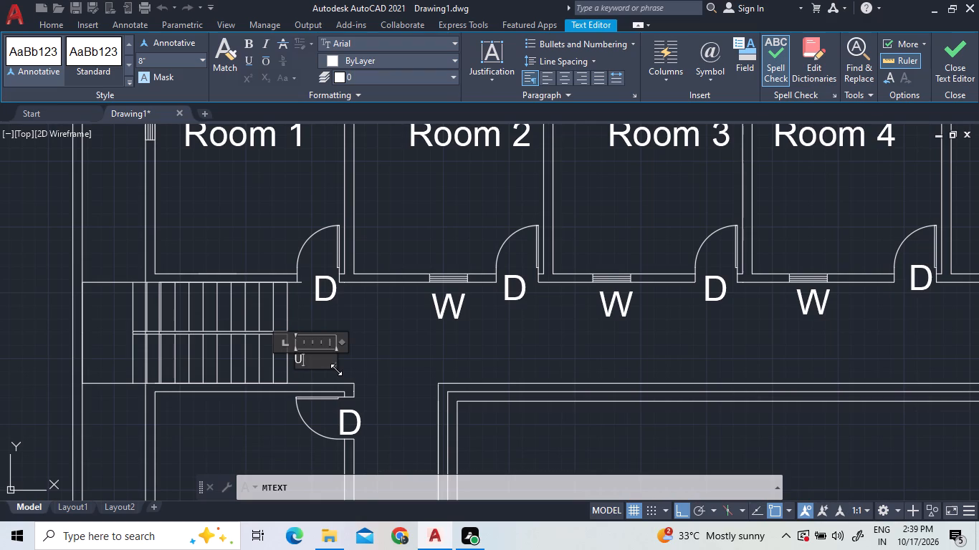
{"action": "key", "text": "o"}
{"action": "key", "text": "BackSpace"}
{"action": "key", "text": "p"}
{"action": "key", "text": "Return"}
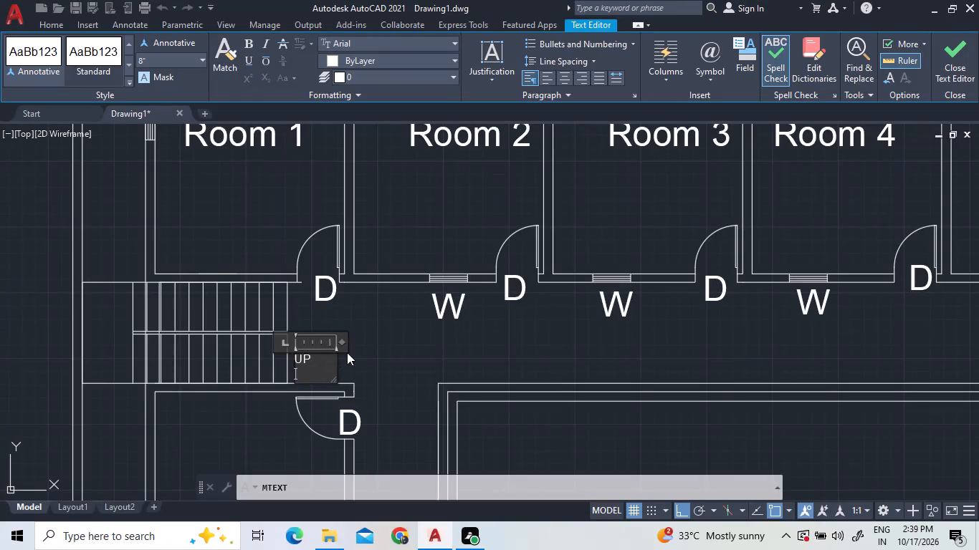
{"action": "left_click", "coordinate": [363, 346]}
Set the text height of the UP label beside the west staircase to 1'-6".
{"action": "left_click", "coordinate": [301, 358]}
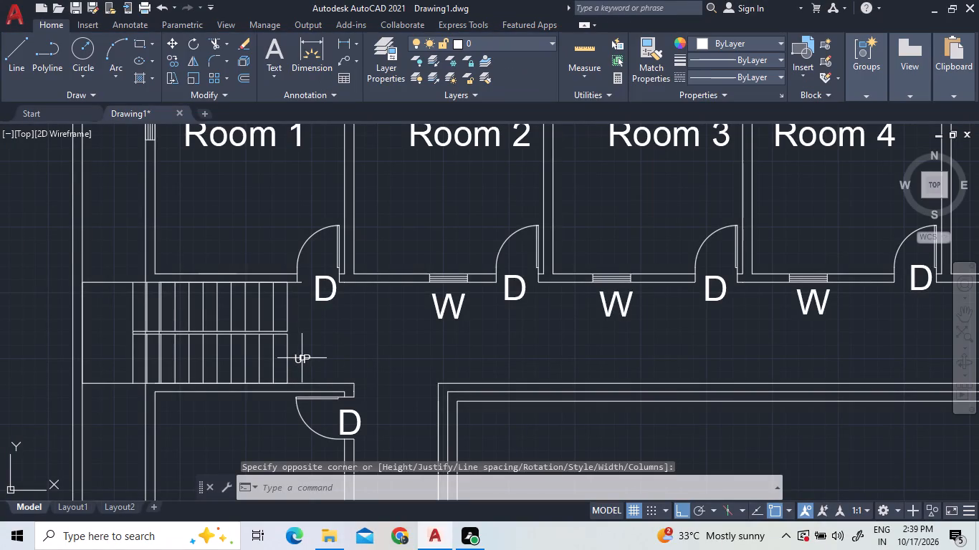
{"action": "double_click", "coordinate": [300, 364]}
{"action": "triple_click", "coordinate": [299, 364]}
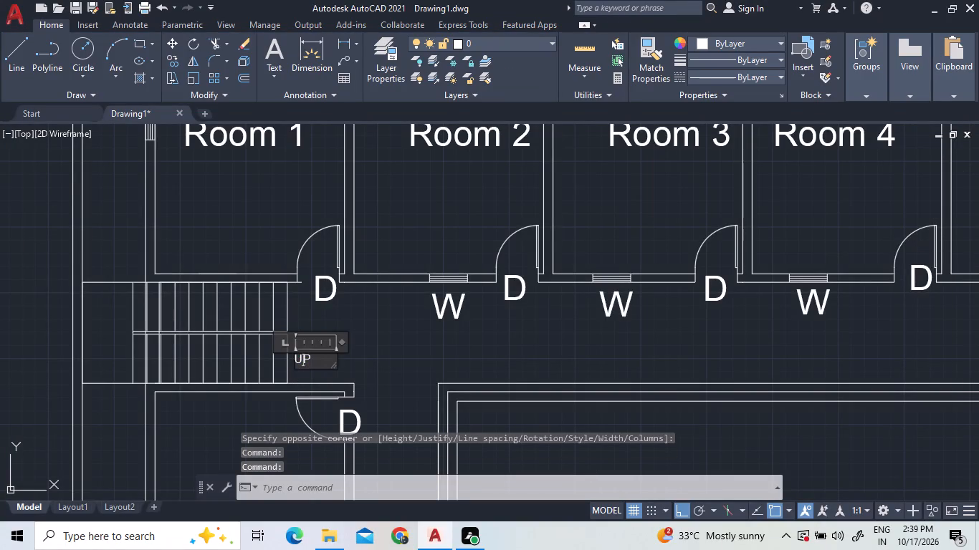
{"action": "double_click", "coordinate": [299, 364]}
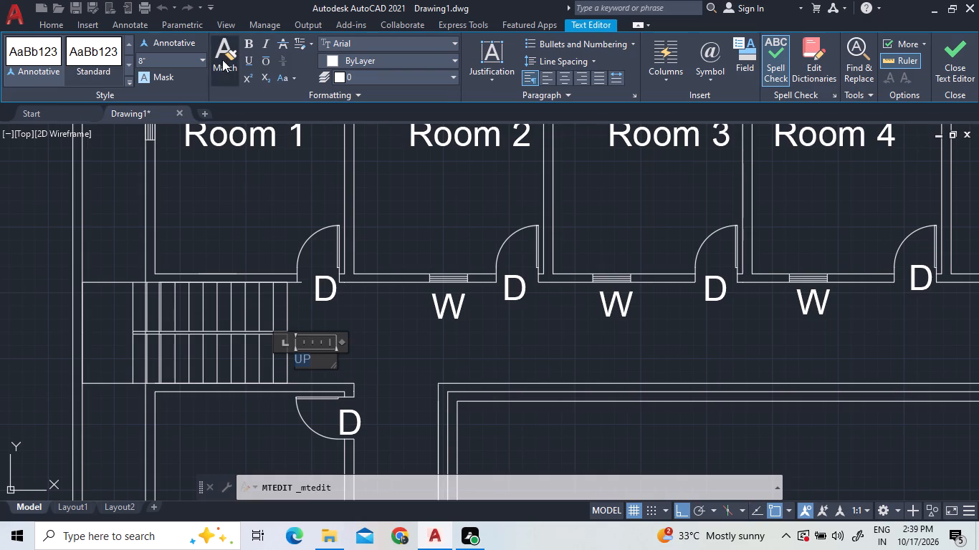
{"action": "left_click", "coordinate": [199, 62]}
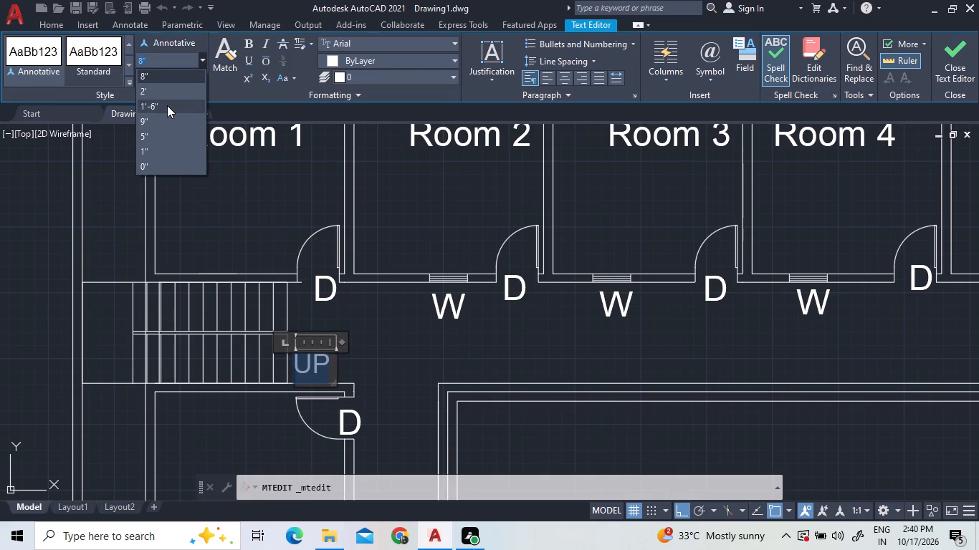
{"action": "left_click", "coordinate": [167, 105]}
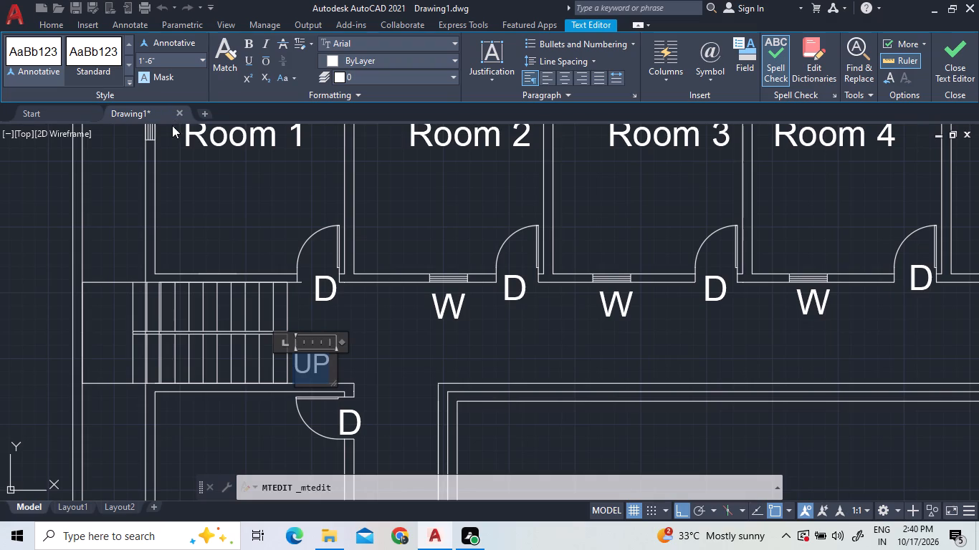
{"action": "left_click", "coordinate": [227, 200]}
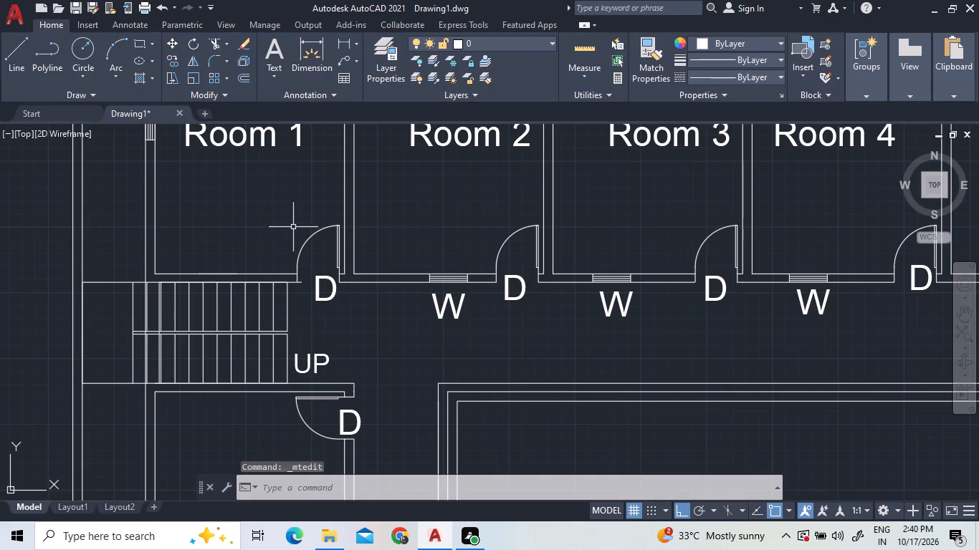
Draw the west staircase's direction arrow with lines: a west-pointing shaft about 4'-5" long across the south flight and a lower head line about 1'-5" long.
{"action": "double_click", "coordinate": [14, 74]}
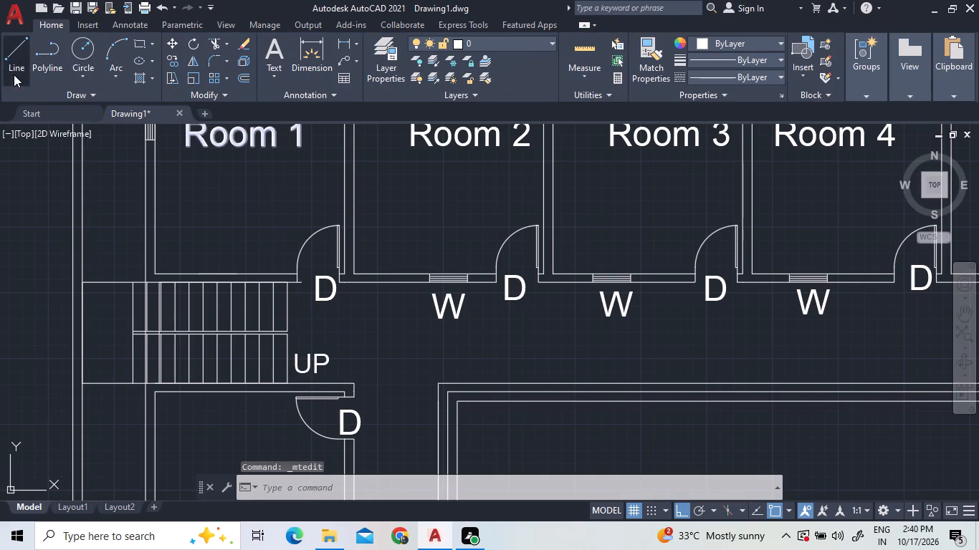
{"action": "triple_click", "coordinate": [273, 360]}
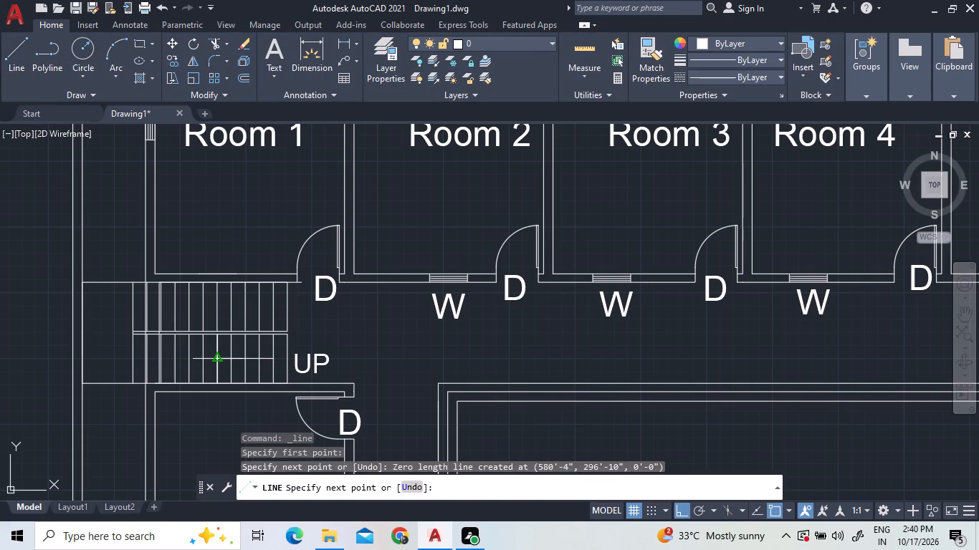
{"action": "left_click", "coordinate": [220, 354]}
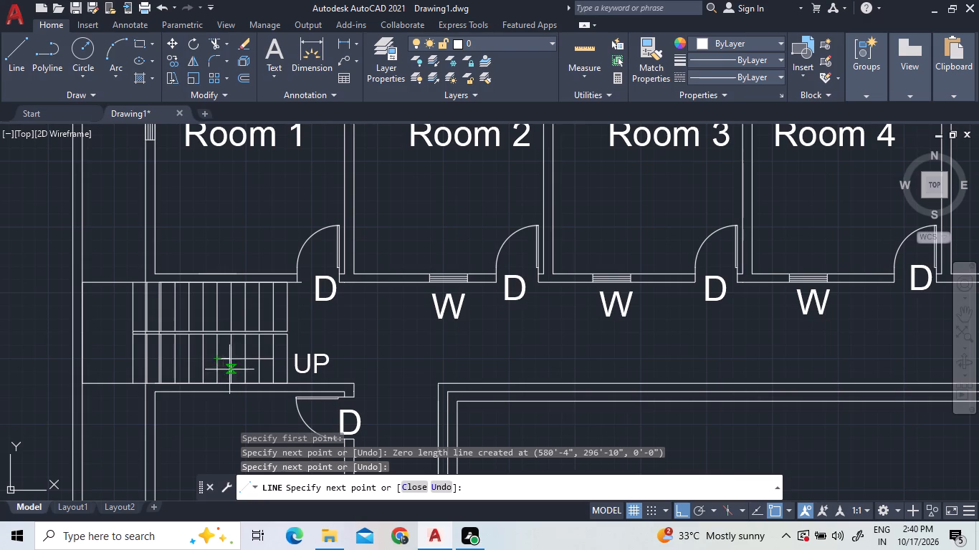
{"action": "scroll", "coordinate": [234, 367], "scroll_direction": "up", "scroll_amount": 3}
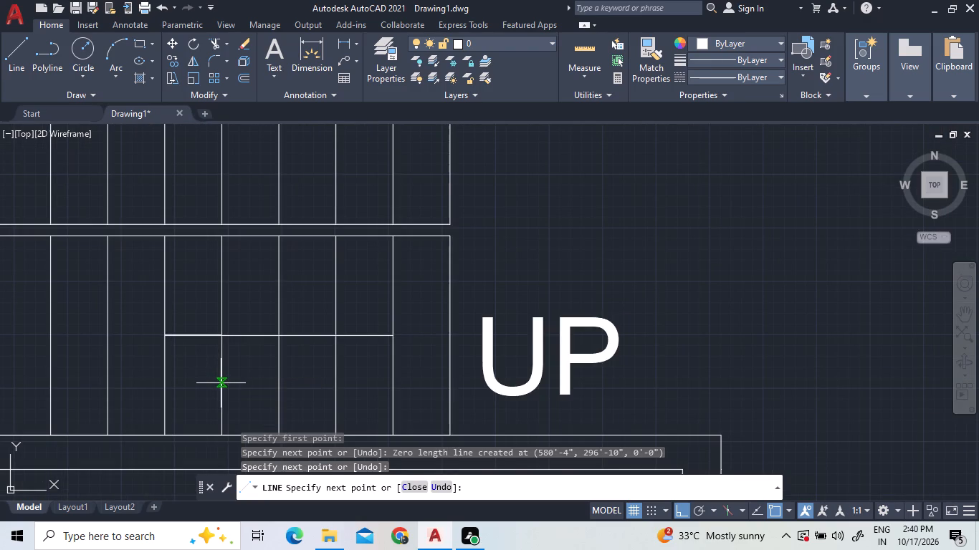
{"action": "left_click", "coordinate": [221, 383]}
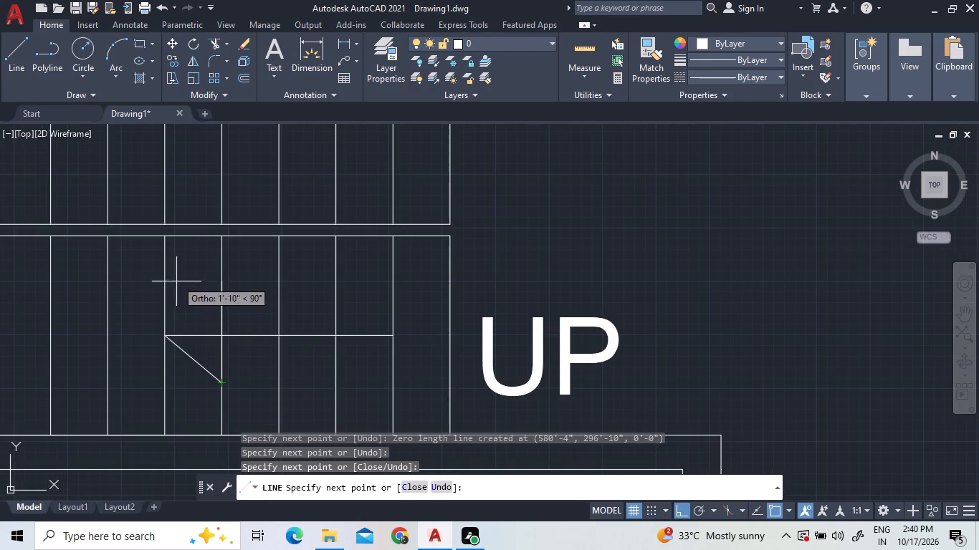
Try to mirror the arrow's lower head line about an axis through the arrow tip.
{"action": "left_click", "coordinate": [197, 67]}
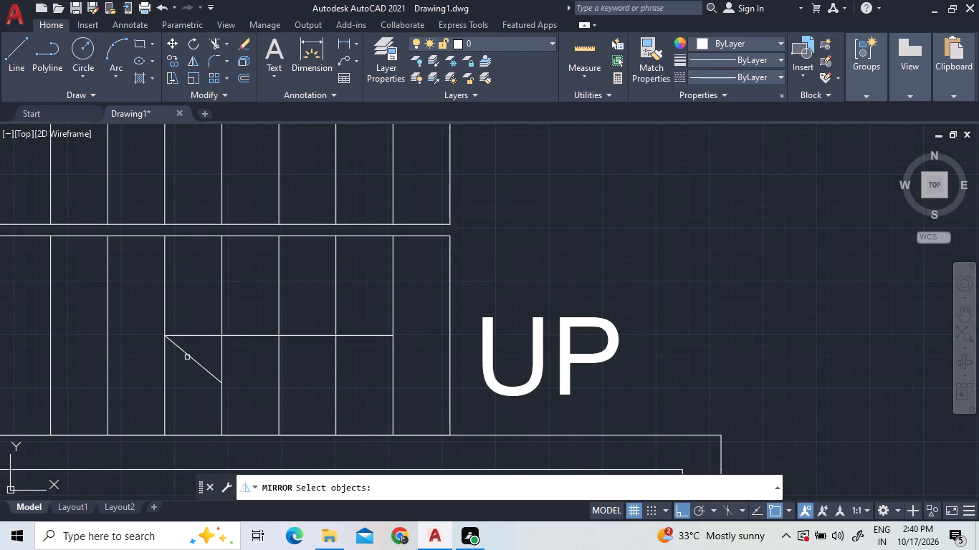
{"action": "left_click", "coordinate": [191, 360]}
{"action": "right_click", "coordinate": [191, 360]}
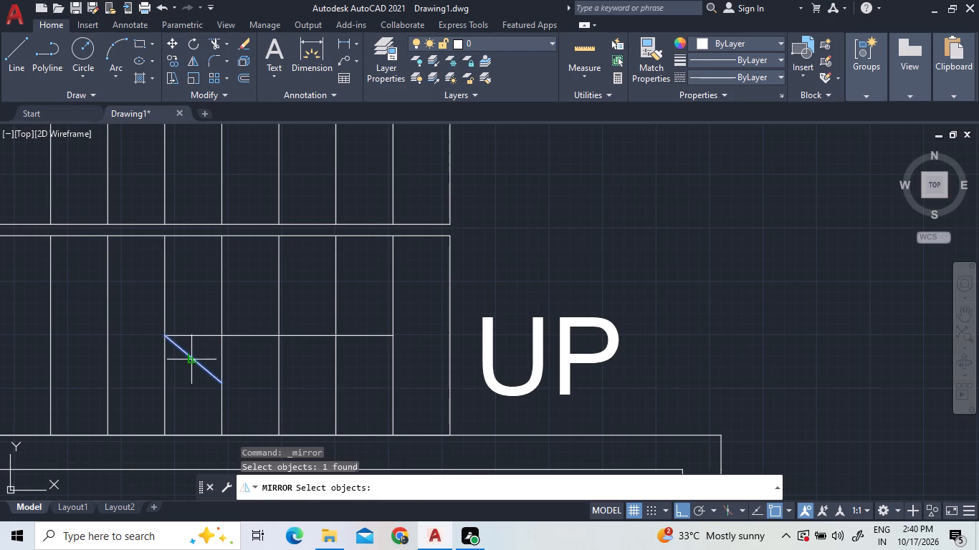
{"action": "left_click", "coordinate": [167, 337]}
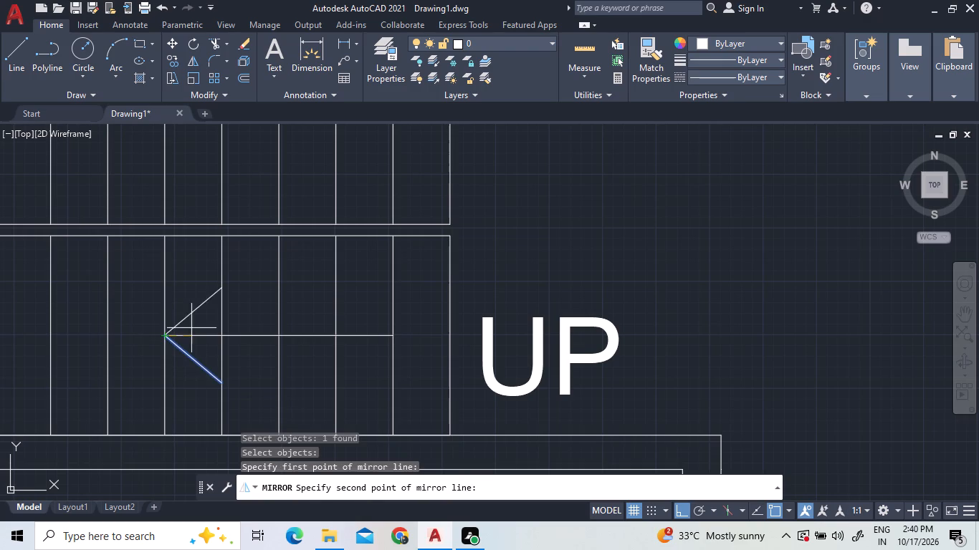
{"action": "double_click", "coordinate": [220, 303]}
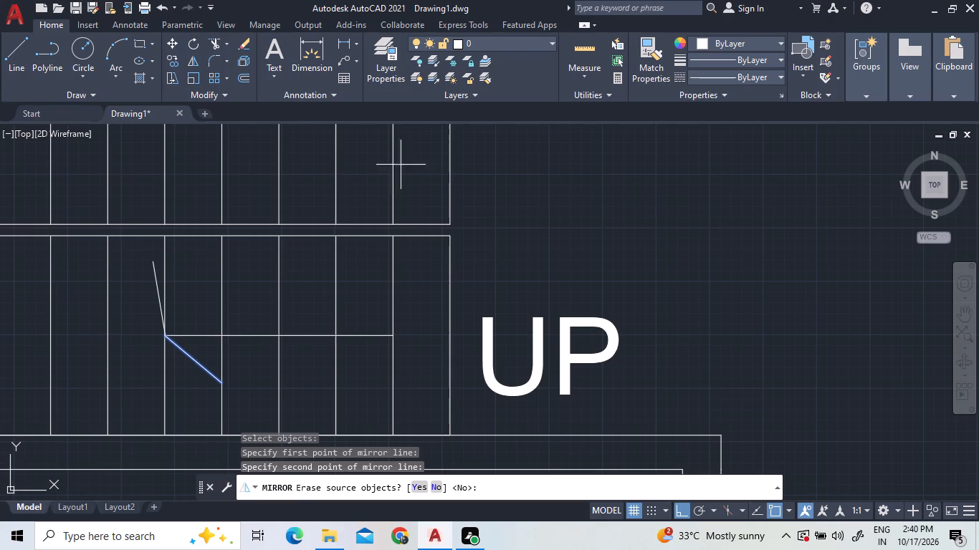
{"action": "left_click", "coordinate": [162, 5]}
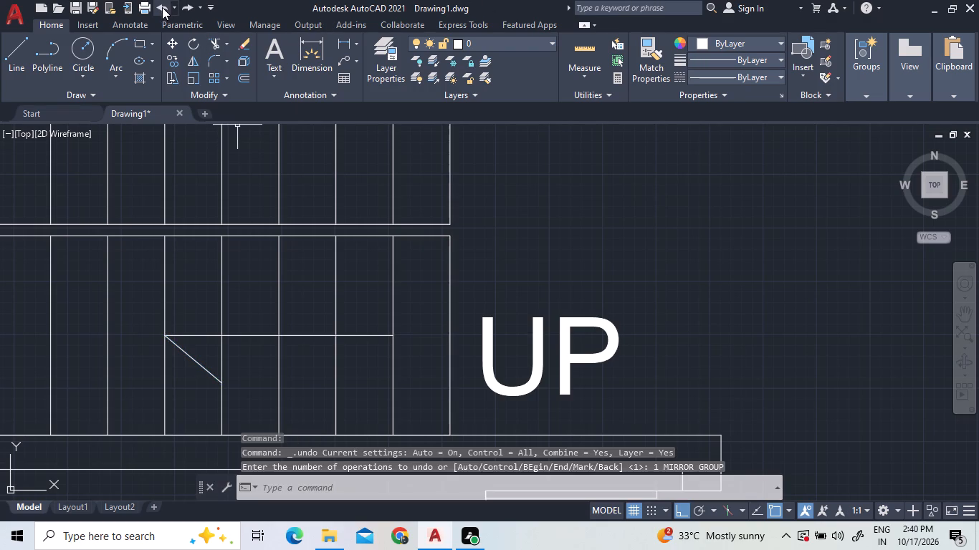
Mirror the lower arrowhead line about the horizontal shaft from the arrow tip, keeping the source line.
{"action": "double_click", "coordinate": [178, 347]}
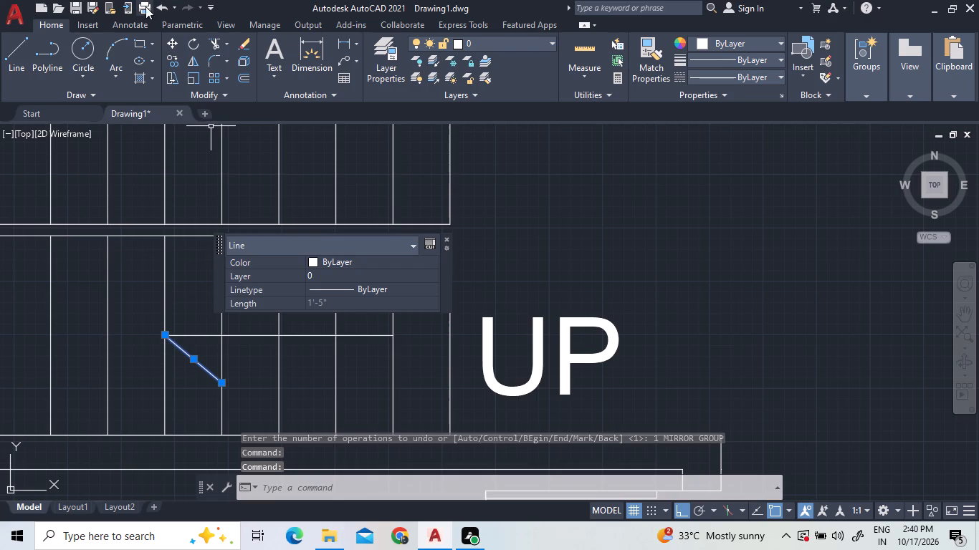
{"action": "left_click", "coordinate": [192, 59]}
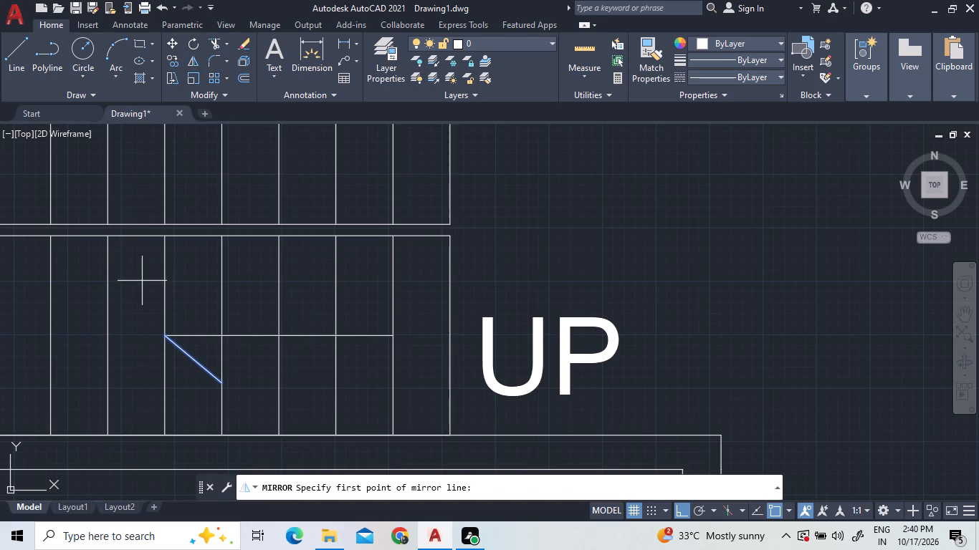
{"action": "left_click", "coordinate": [166, 337]}
{"action": "left_click", "coordinate": [199, 314]}
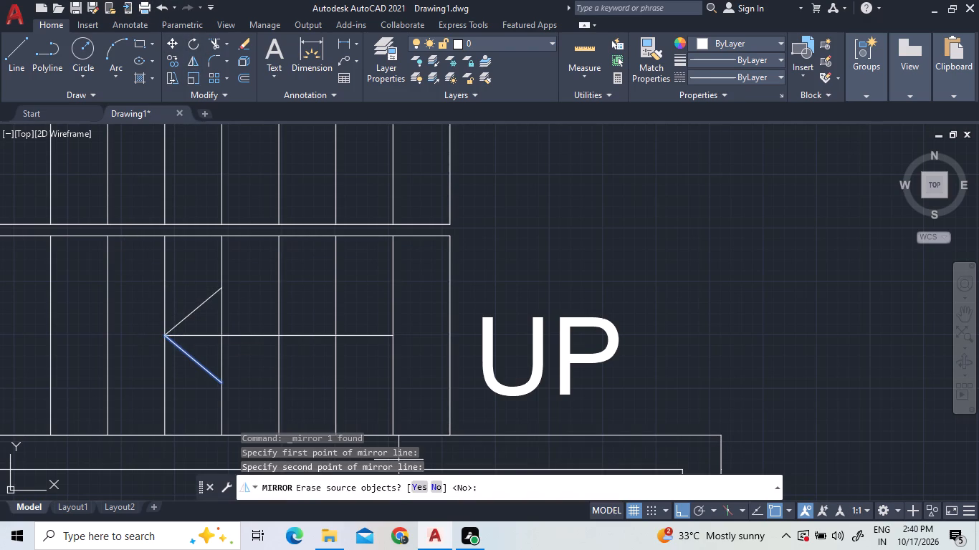
{"action": "left_click", "coordinate": [437, 488]}
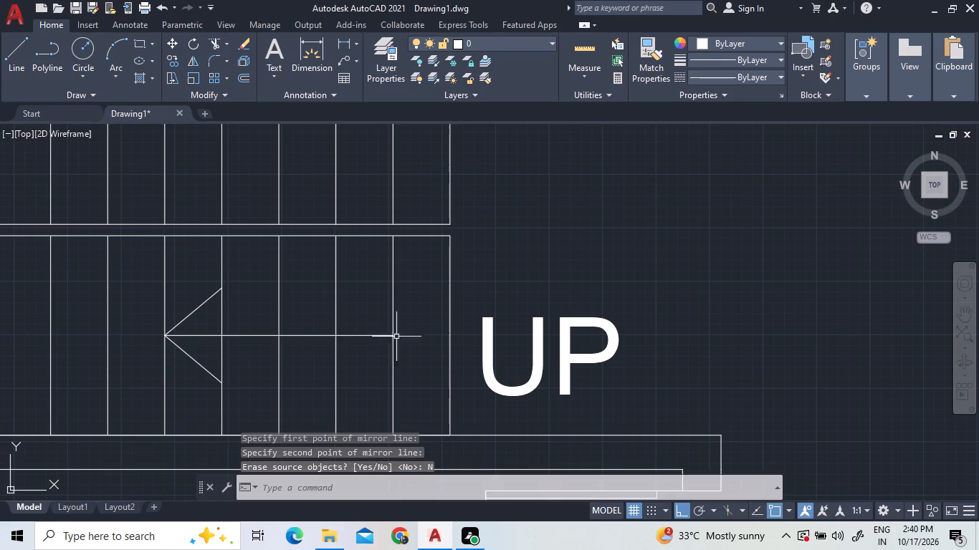
Copy the complete direction arrow and UP label from the west staircase horizontally to the corridor just west of the east staircase.
{"action": "double_click", "coordinate": [355, 336]}
{"action": "left_click", "coordinate": [187, 348]}
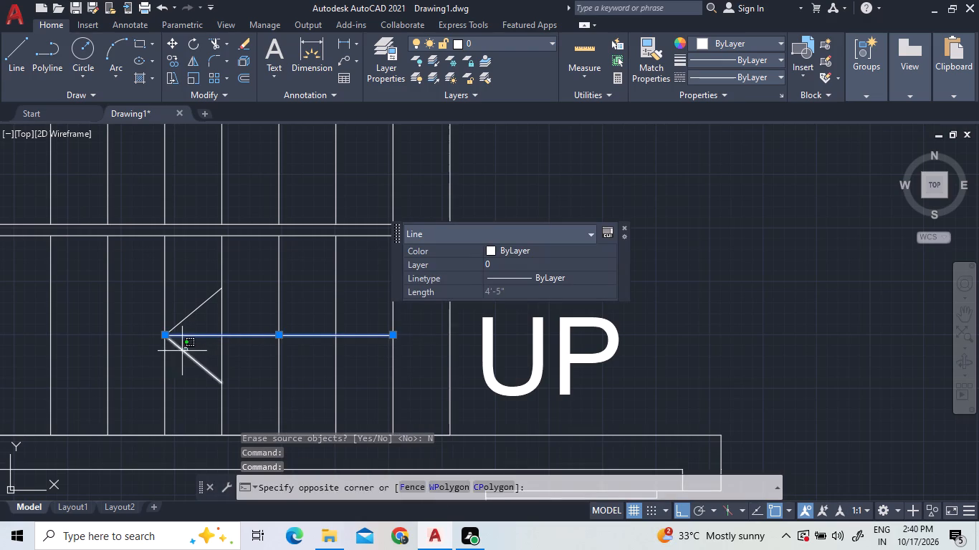
{"action": "left_click", "coordinate": [172, 353]}
{"action": "left_click", "coordinate": [180, 323]}
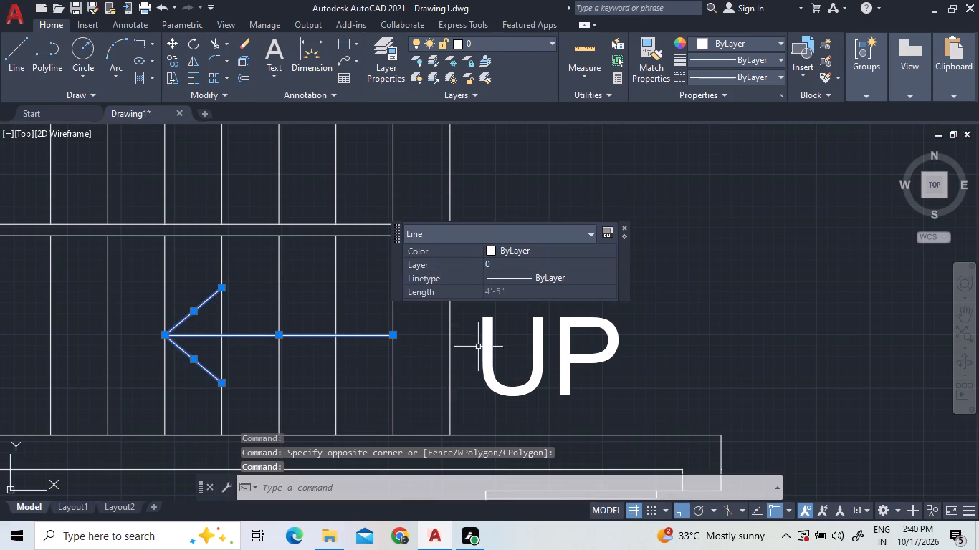
{"action": "left_click", "coordinate": [502, 352]}
{"action": "left_click", "coordinate": [485, 339]}
{"action": "right_click", "coordinate": [480, 334]}
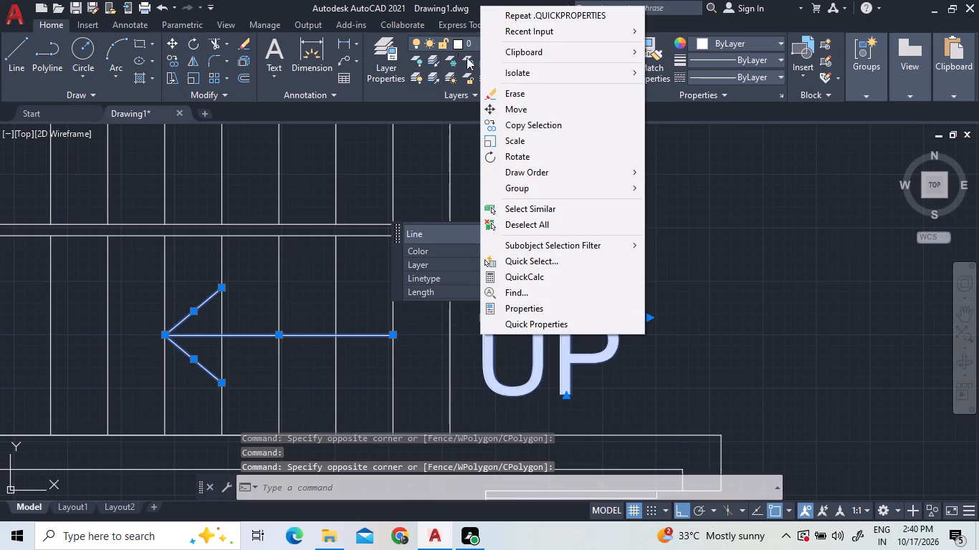
{"action": "left_click", "coordinate": [524, 126]}
{"action": "left_click", "coordinate": [567, 255]}
{"action": "scroll", "coordinate": [489, 208], "scroll_direction": "down", "scroll_amount": 7}
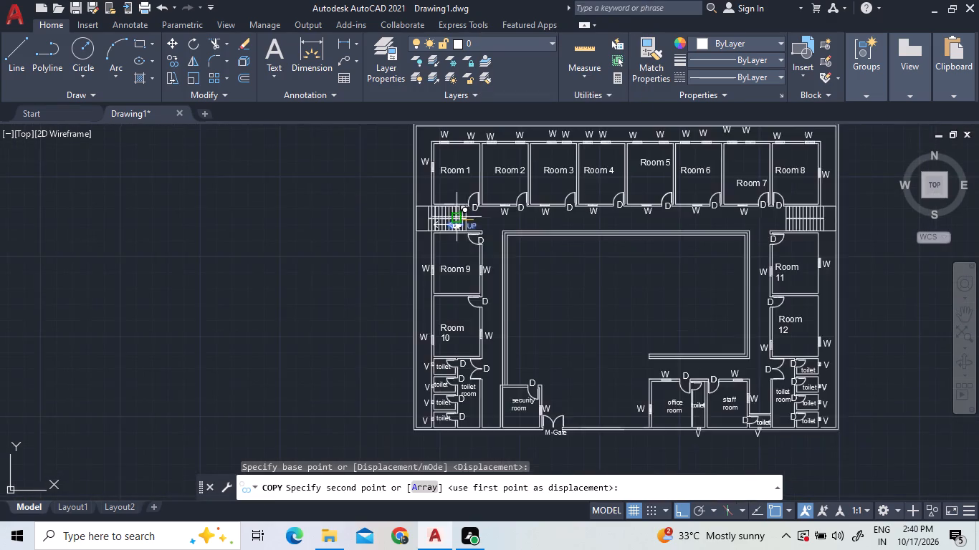
{"action": "scroll", "coordinate": [452, 216], "scroll_direction": "down", "scroll_amount": 1}
{"action": "scroll", "coordinate": [654, 215], "scroll_direction": "up", "scroll_amount": 3}
{"action": "scroll", "coordinate": [718, 213], "scroll_direction": "up", "scroll_amount": 1}
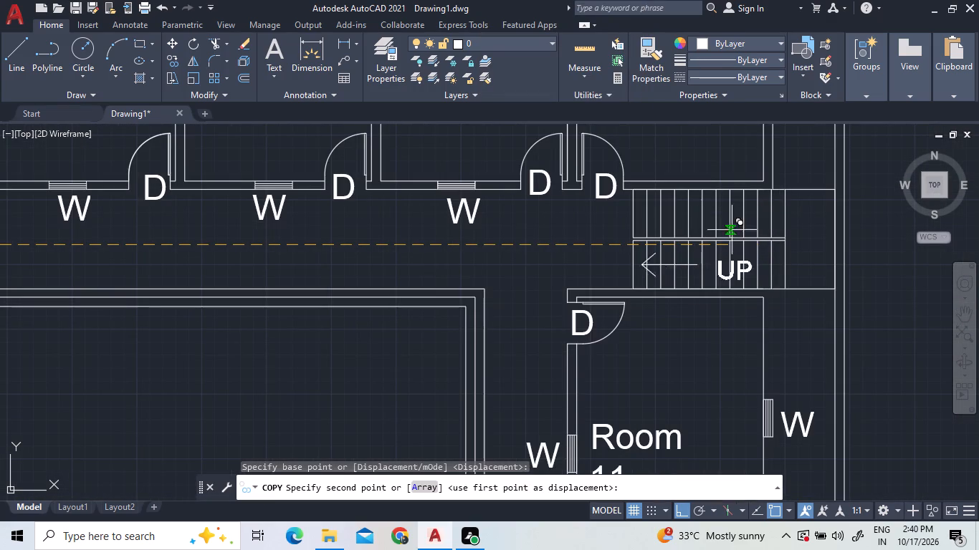
{"action": "left_click", "coordinate": [565, 232]}
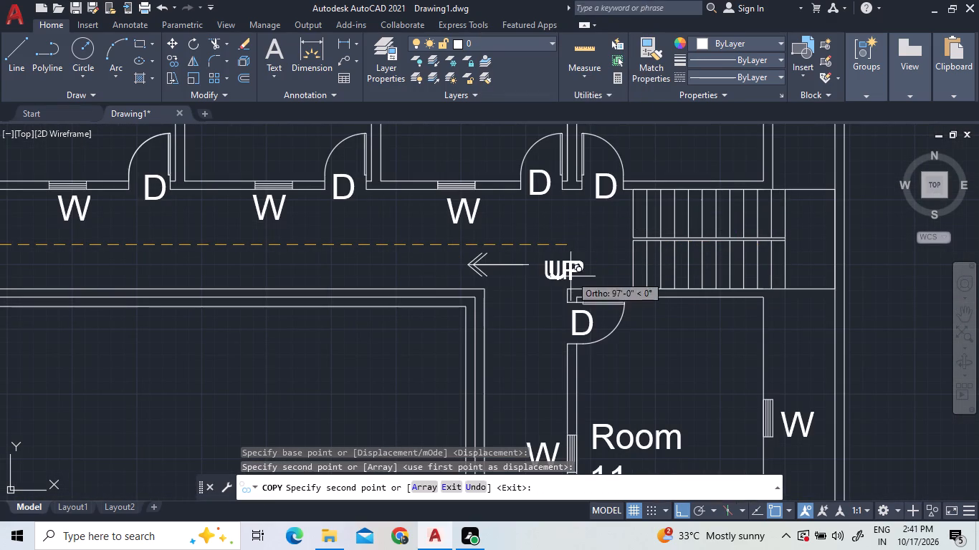
{"action": "right_click", "coordinate": [571, 257]}
{"action": "left_click", "coordinate": [582, 264]}
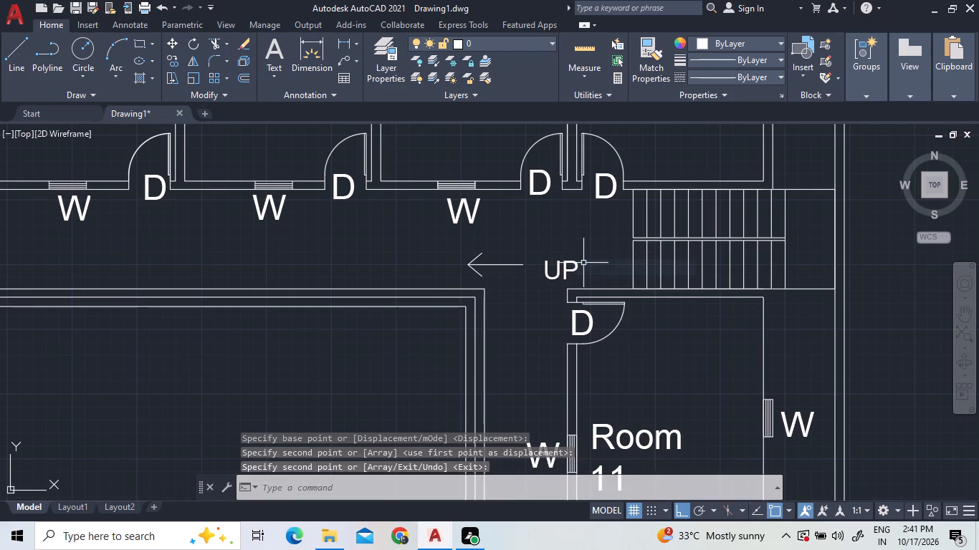
Rotate the copied arrow and UP label about half a turn around the base of the letter P, pointing the arrow east.
{"action": "triple_click", "coordinate": [581, 276]}
{"action": "double_click", "coordinate": [581, 276]}
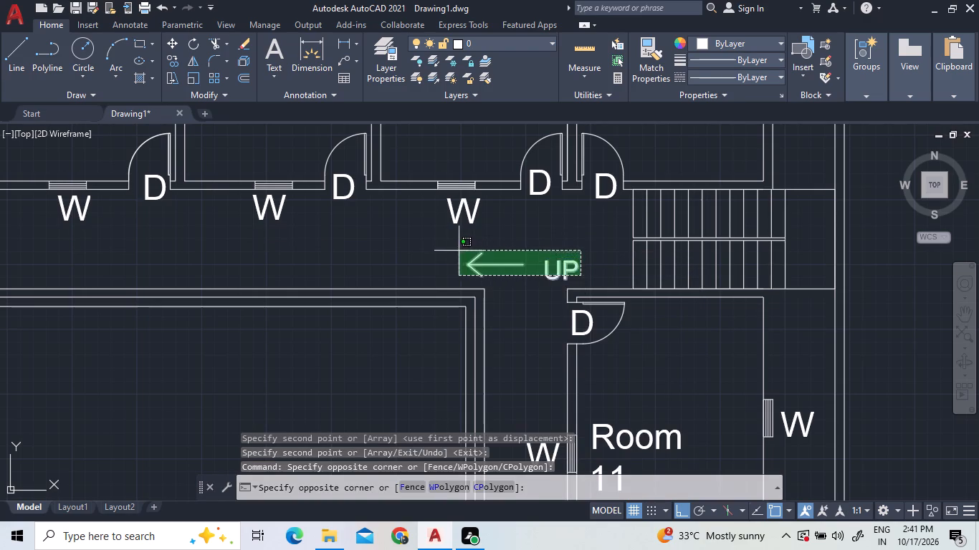
{"action": "triple_click", "coordinate": [459, 251]}
{"action": "right_click", "coordinate": [459, 250]}
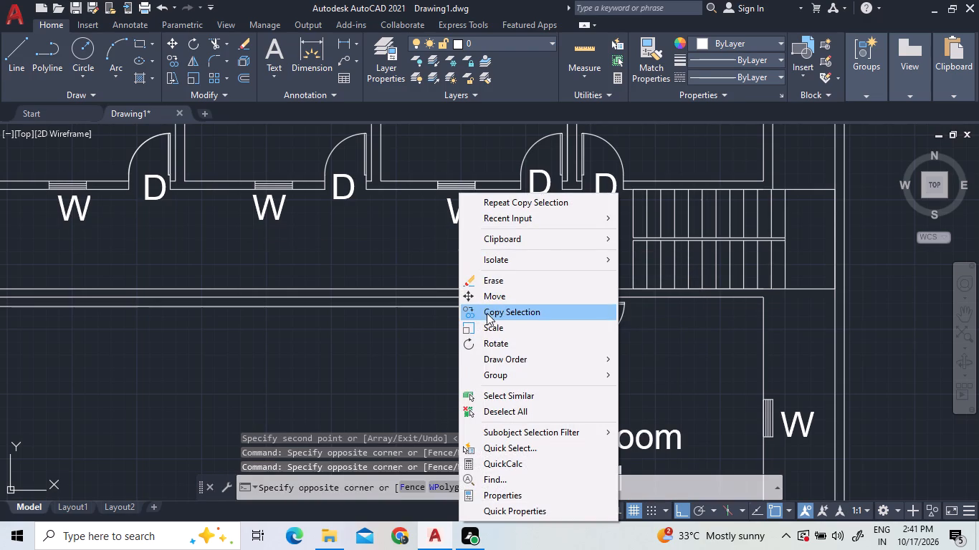
{"action": "left_click", "coordinate": [498, 347]}
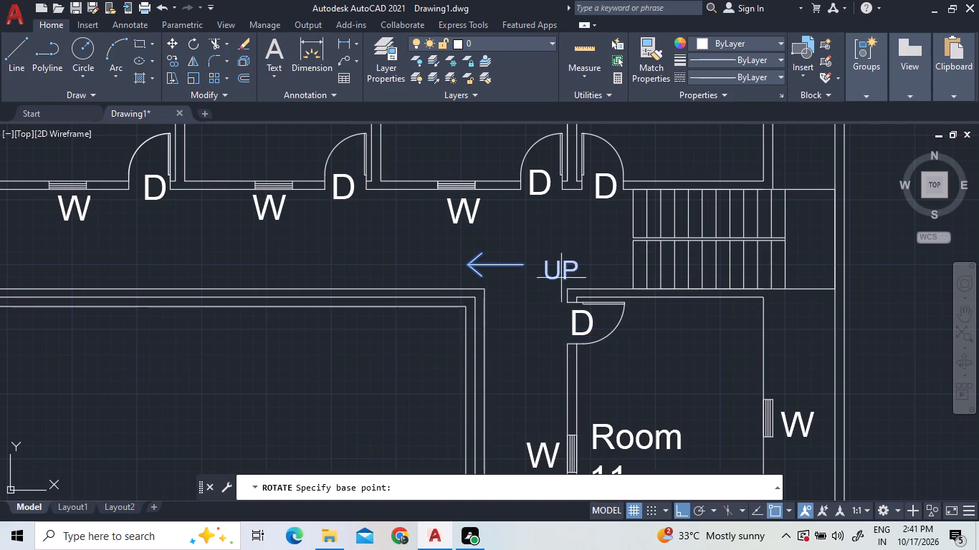
{"action": "scroll", "coordinate": [565, 279], "scroll_direction": "up", "scroll_amount": 3}
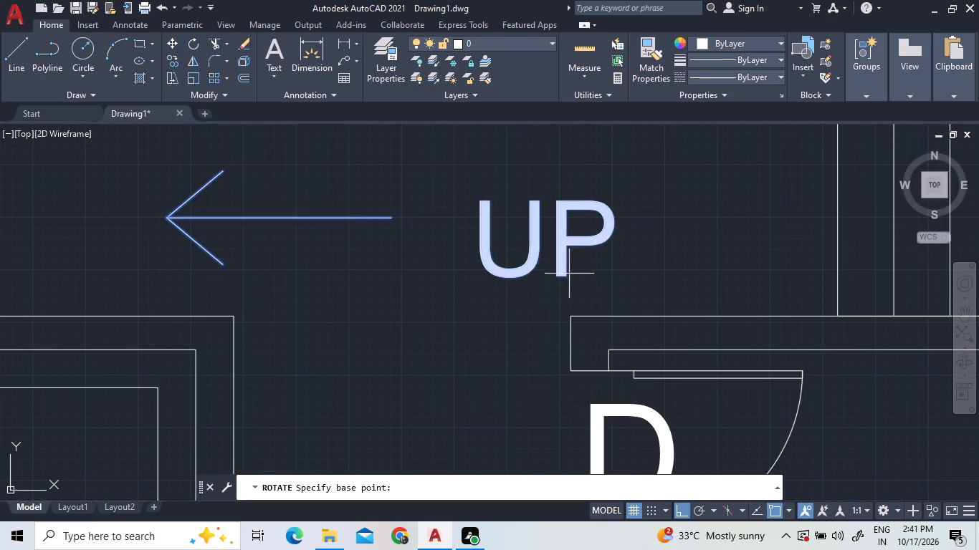
{"action": "double_click", "coordinate": [565, 276]}
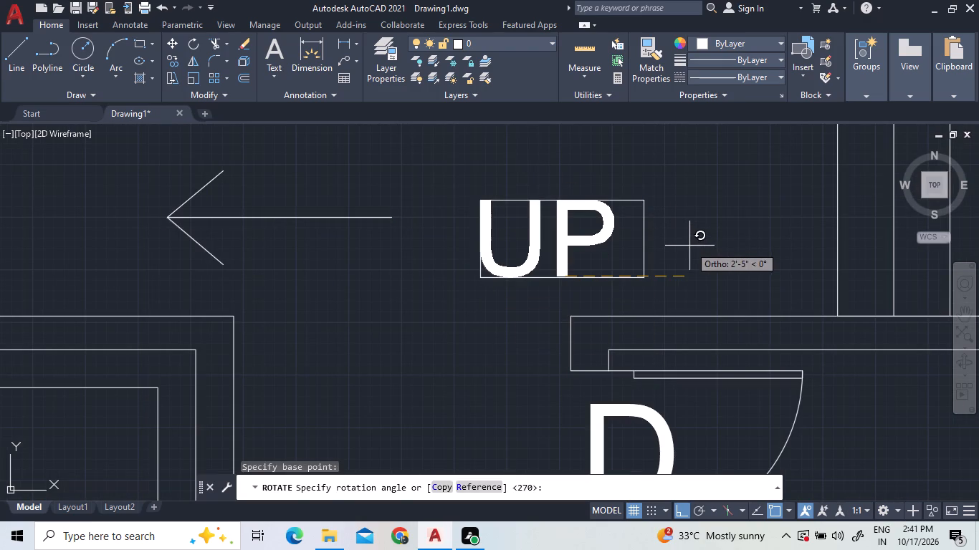
{"action": "triple_click", "coordinate": [532, 294]}
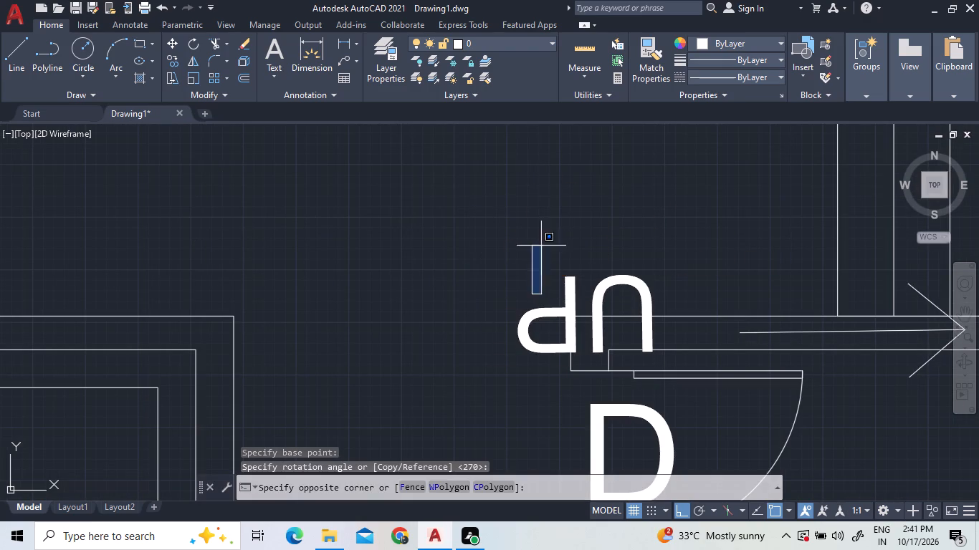
{"action": "scroll", "coordinate": [499, 164], "scroll_direction": "down", "scroll_amount": 2}
{"action": "left_click", "coordinate": [505, 166]}
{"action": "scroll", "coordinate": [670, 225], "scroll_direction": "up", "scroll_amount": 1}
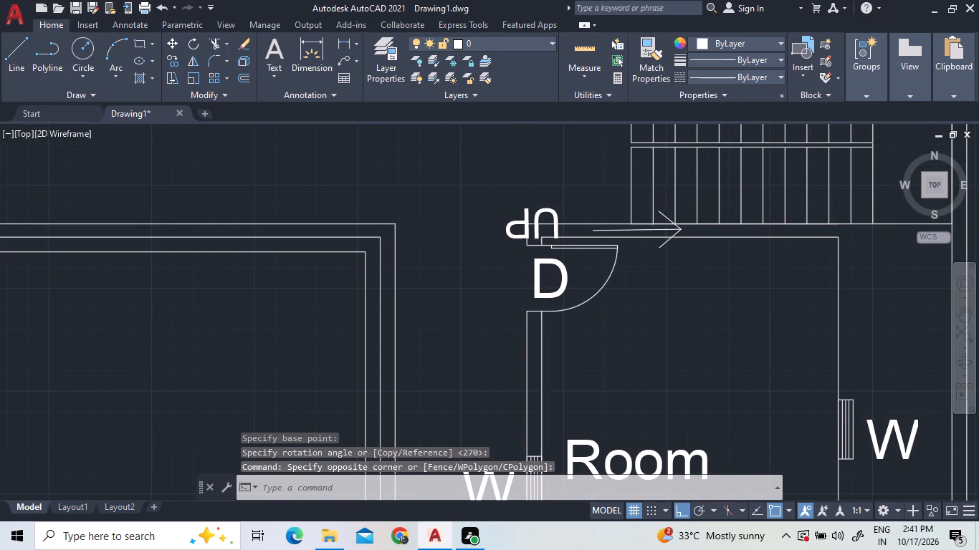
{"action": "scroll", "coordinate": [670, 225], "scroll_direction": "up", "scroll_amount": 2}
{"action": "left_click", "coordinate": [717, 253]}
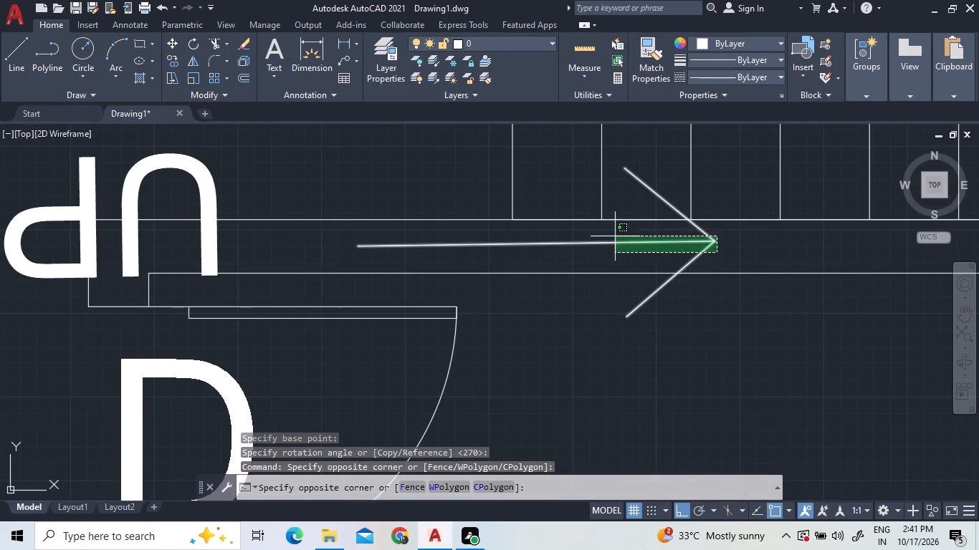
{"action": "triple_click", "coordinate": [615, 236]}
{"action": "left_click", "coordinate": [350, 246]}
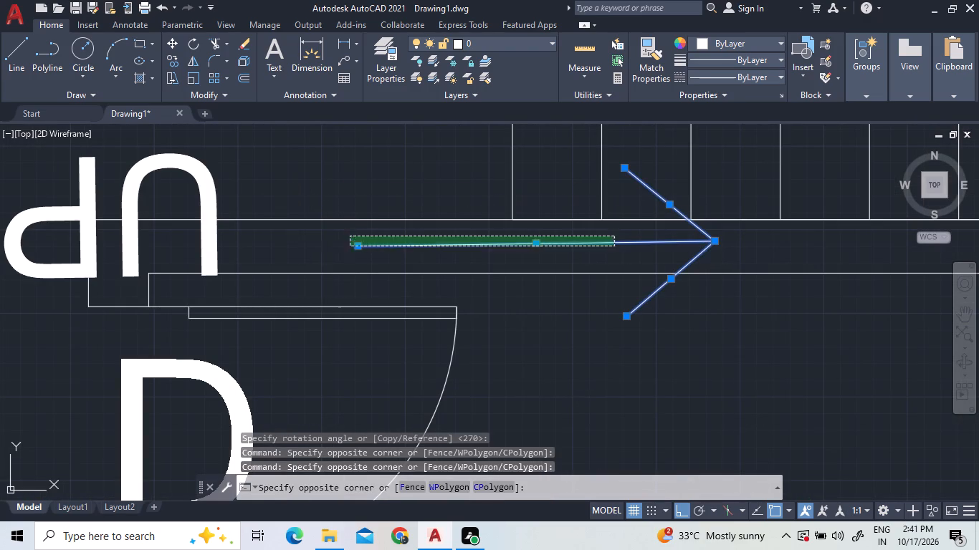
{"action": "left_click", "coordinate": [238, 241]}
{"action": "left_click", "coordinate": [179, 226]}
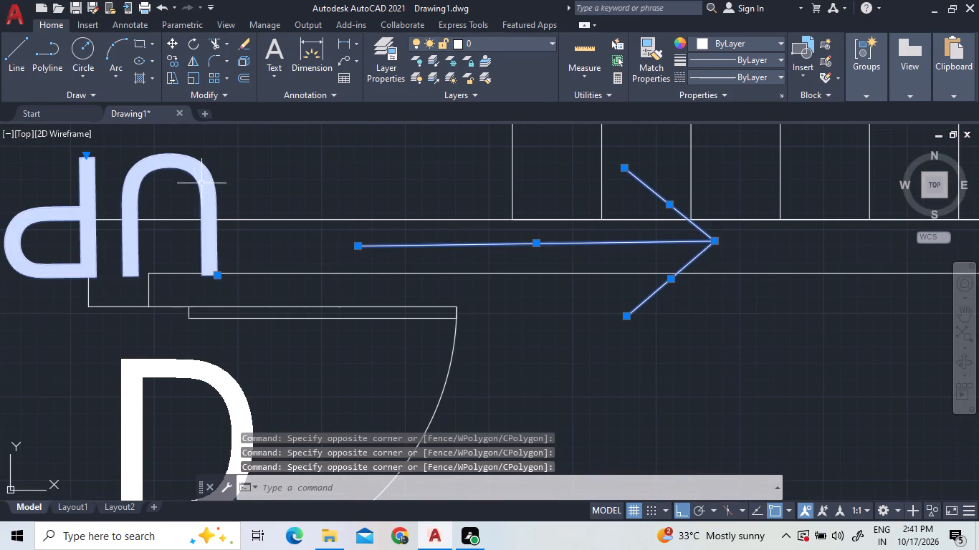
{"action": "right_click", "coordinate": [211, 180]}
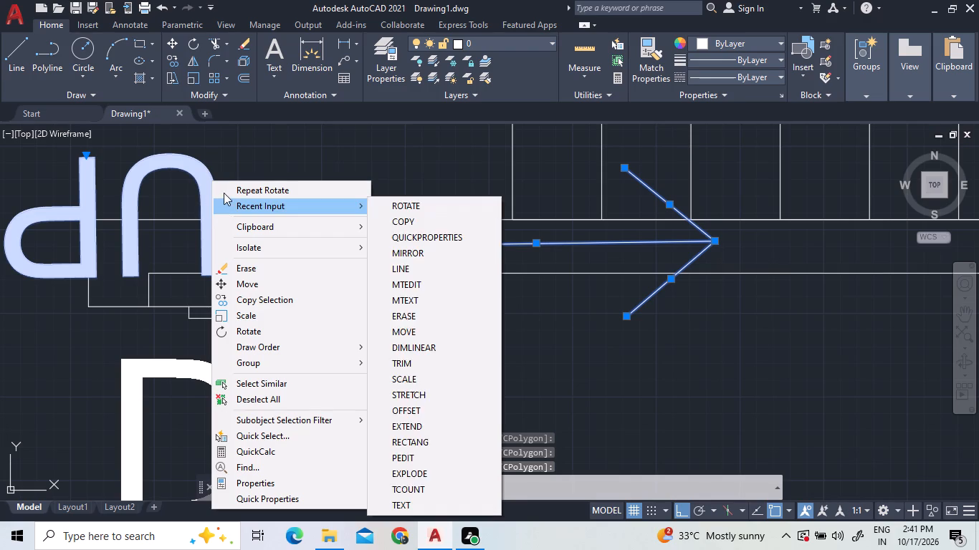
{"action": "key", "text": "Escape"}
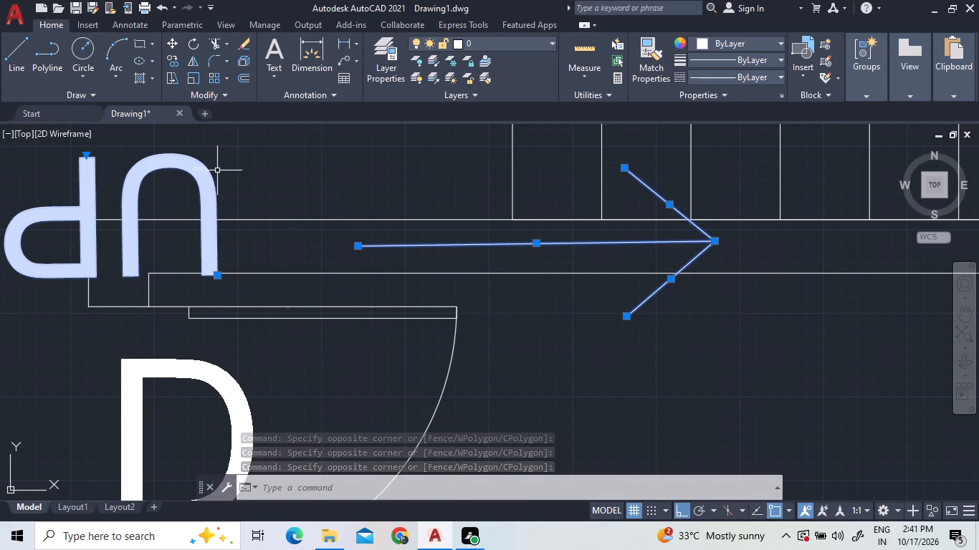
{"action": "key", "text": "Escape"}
Rotate the upside-down UP label 180° around its insertion corner at the letter U so it reads upright.
{"action": "left_click", "coordinate": [201, 187]}
{"action": "right_click", "coordinate": [143, 144]}
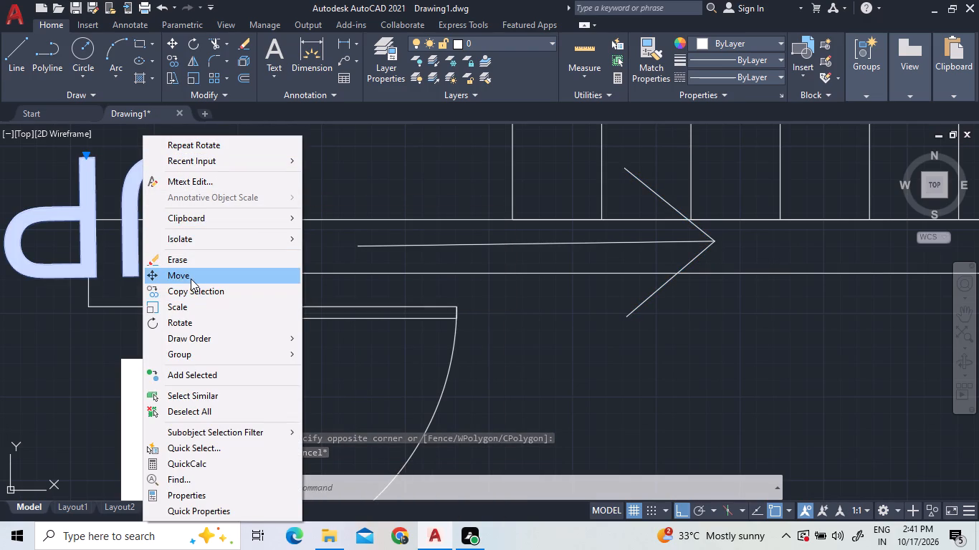
{"action": "left_click", "coordinate": [184, 319]}
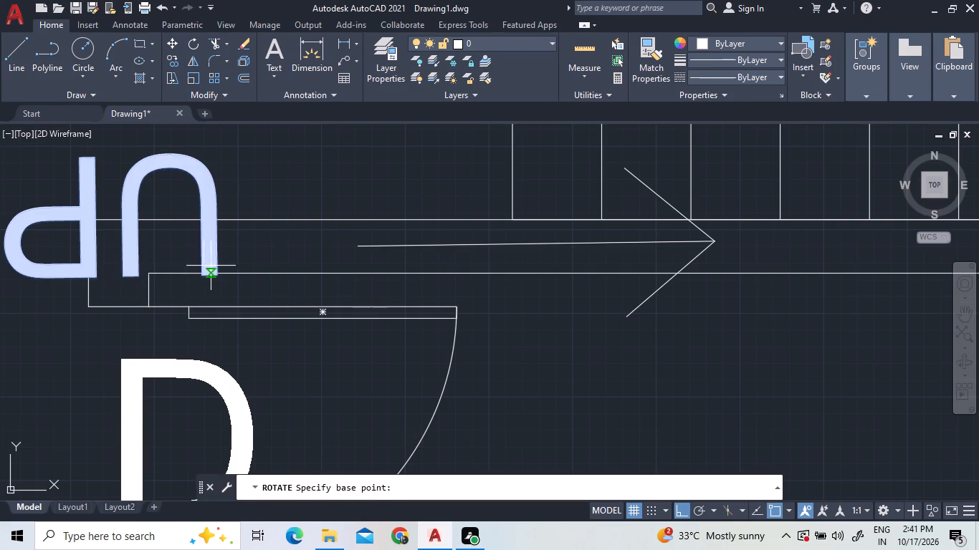
{"action": "double_click", "coordinate": [216, 276]}
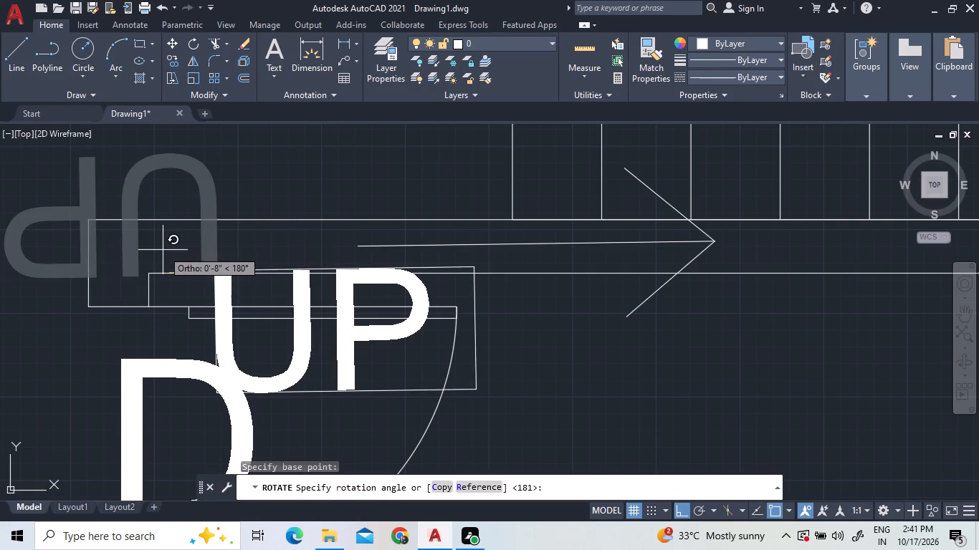
{"action": "double_click", "coordinate": [163, 250]}
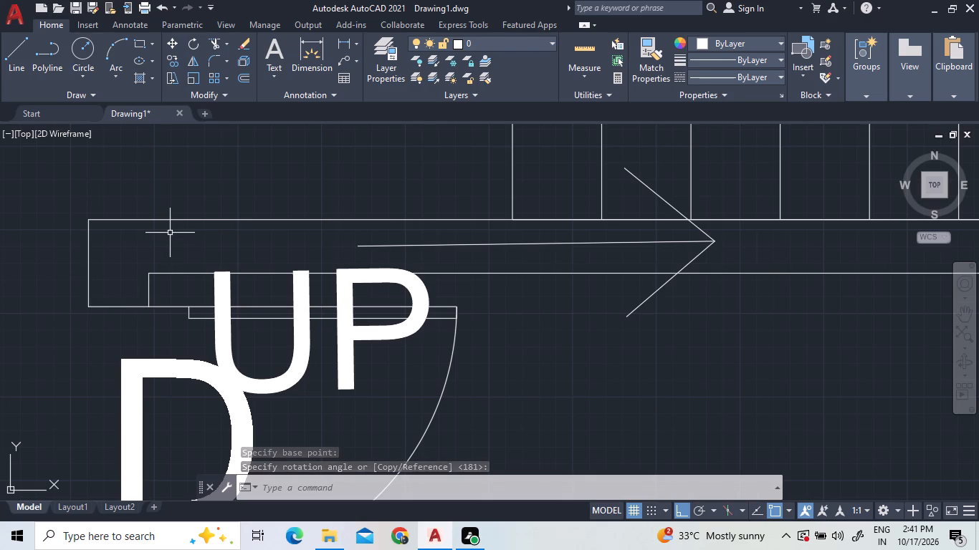
Move the UP label straight up out of the doorway wall into the corridor just west of the east staircase.
{"action": "double_click", "coordinate": [307, 294]}
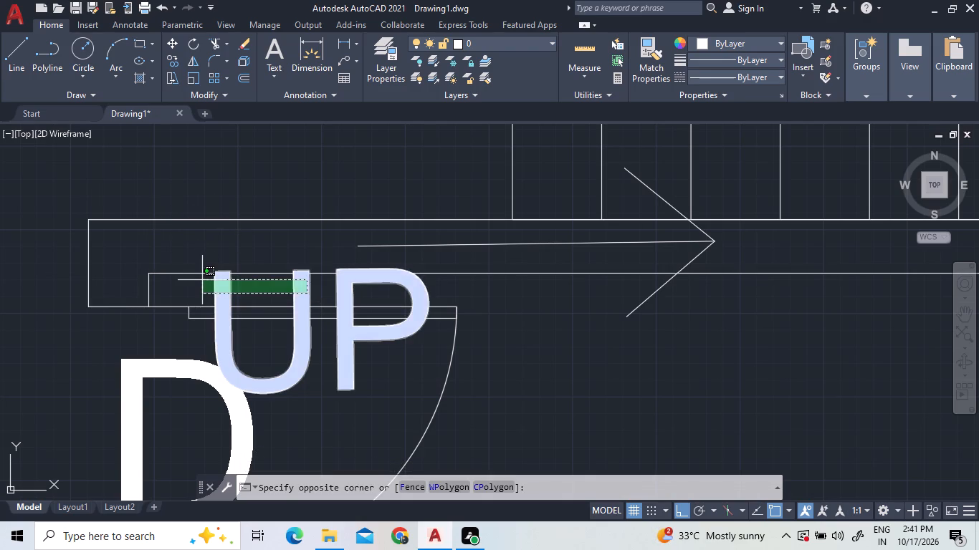
{"action": "double_click", "coordinate": [194, 282]}
{"action": "right_click", "coordinate": [232, 229]}
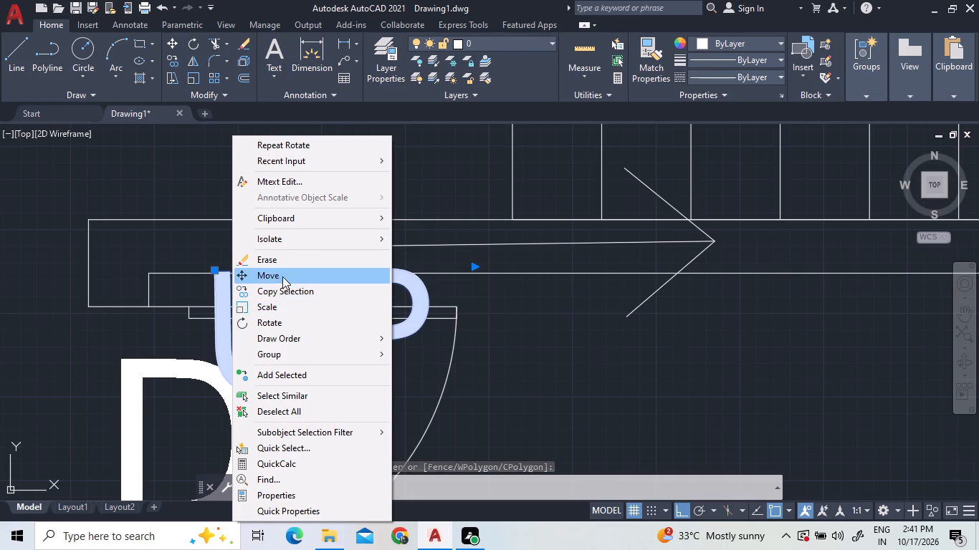
{"action": "left_click", "coordinate": [282, 276]}
{"action": "left_click", "coordinate": [297, 301]}
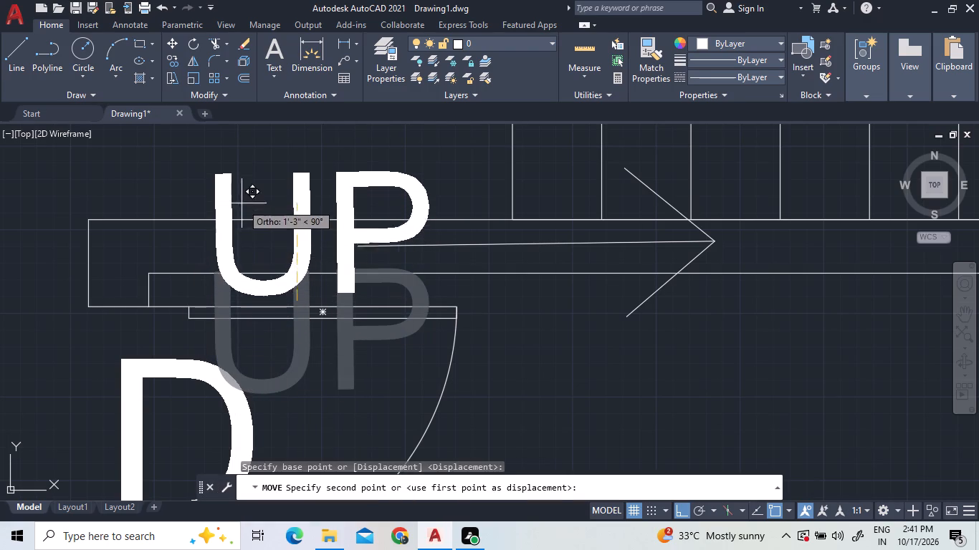
{"action": "scroll", "coordinate": [333, 224], "scroll_direction": "down", "scroll_amount": 3}
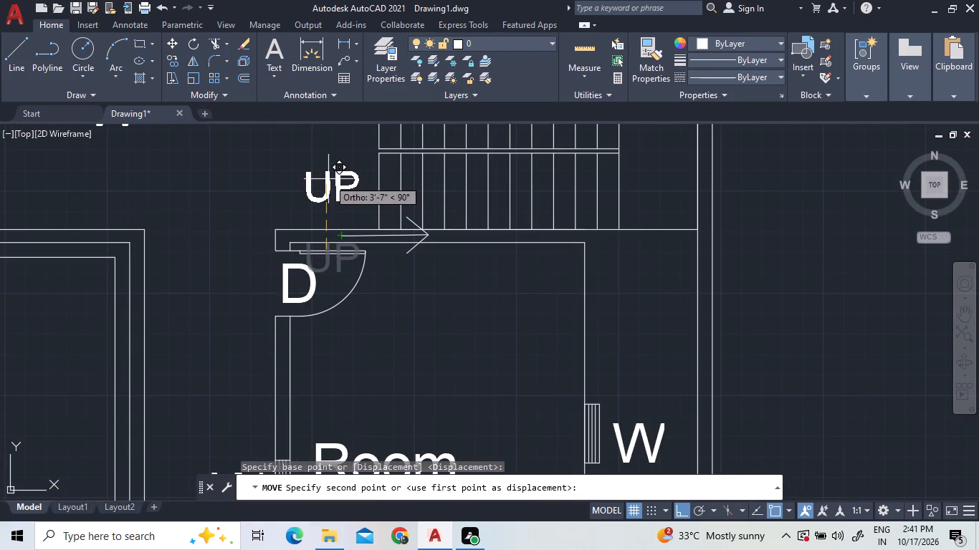
{"action": "left_click", "coordinate": [326, 188]}
Move the three-line direction arrow, with Ortho off, onto the first treads of the east staircase's lower flight beside the UP label.
{"action": "scroll", "coordinate": [421, 234], "scroll_direction": "up", "scroll_amount": 2}
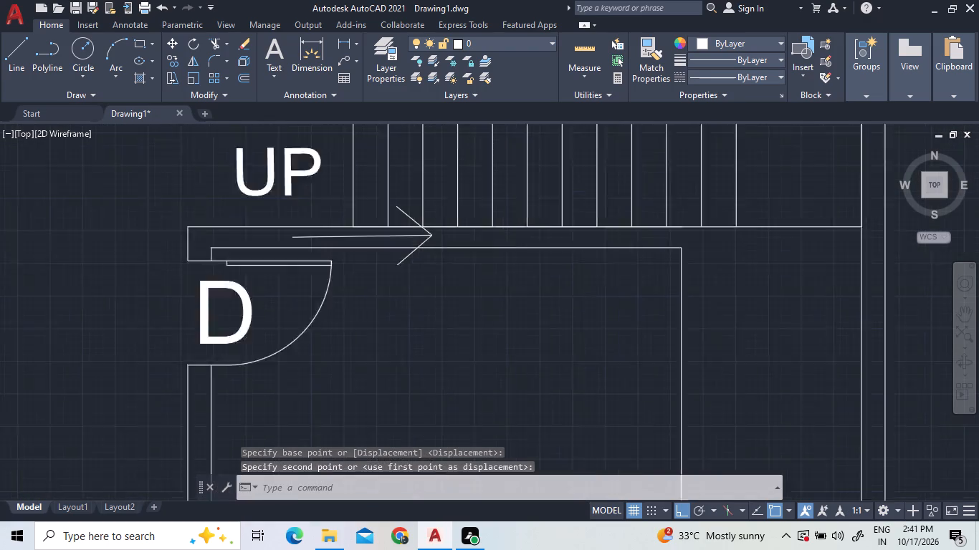
{"action": "left_click", "coordinate": [440, 245]}
{"action": "left_click", "coordinate": [411, 232]}
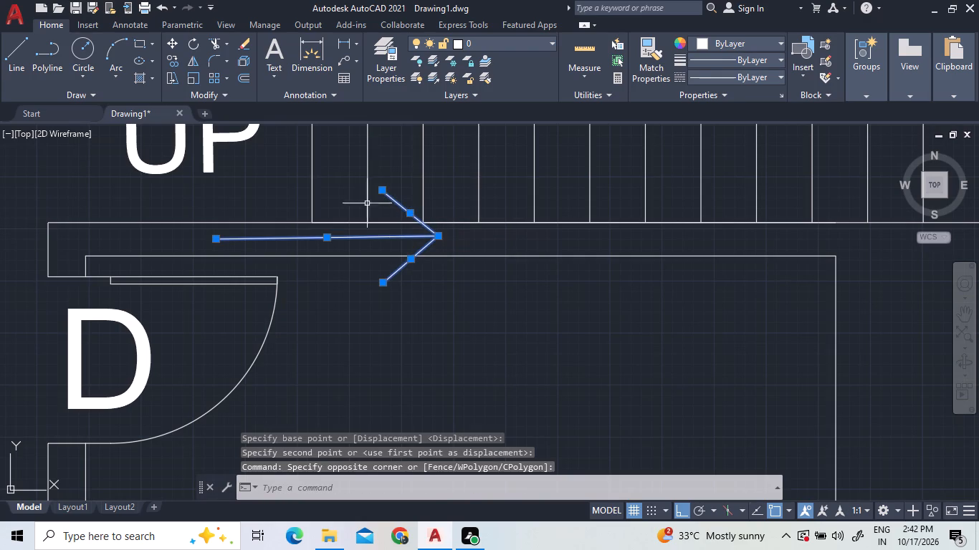
{"action": "right_click", "coordinate": [338, 178]}
{"action": "double_click", "coordinate": [388, 278]}
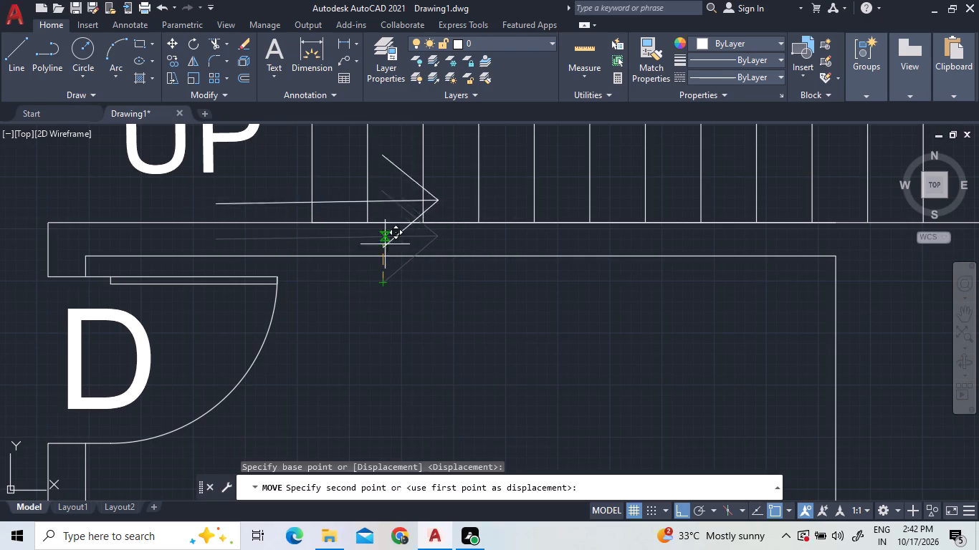
{"action": "scroll", "coordinate": [497, 324], "scroll_direction": "down", "scroll_amount": 2}
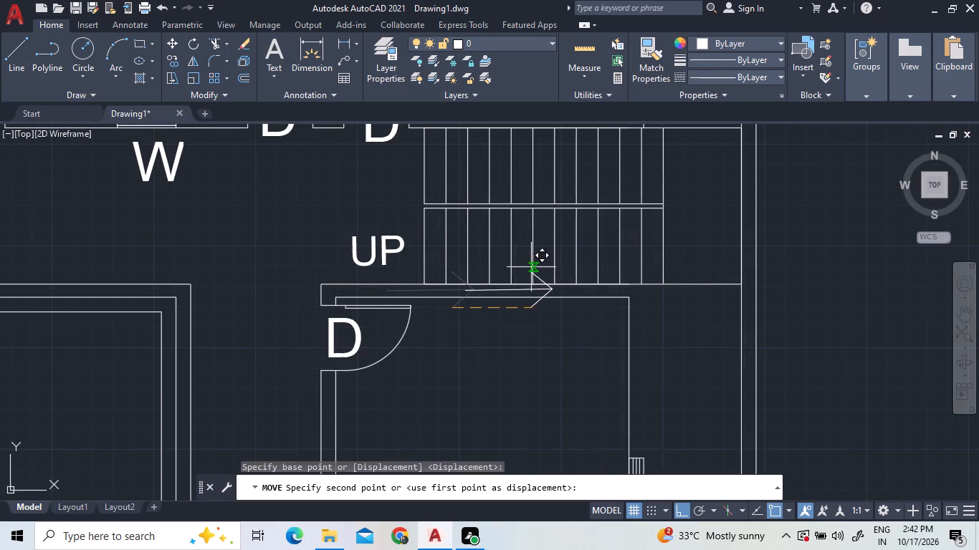
{"action": "key", "text": "F8"}
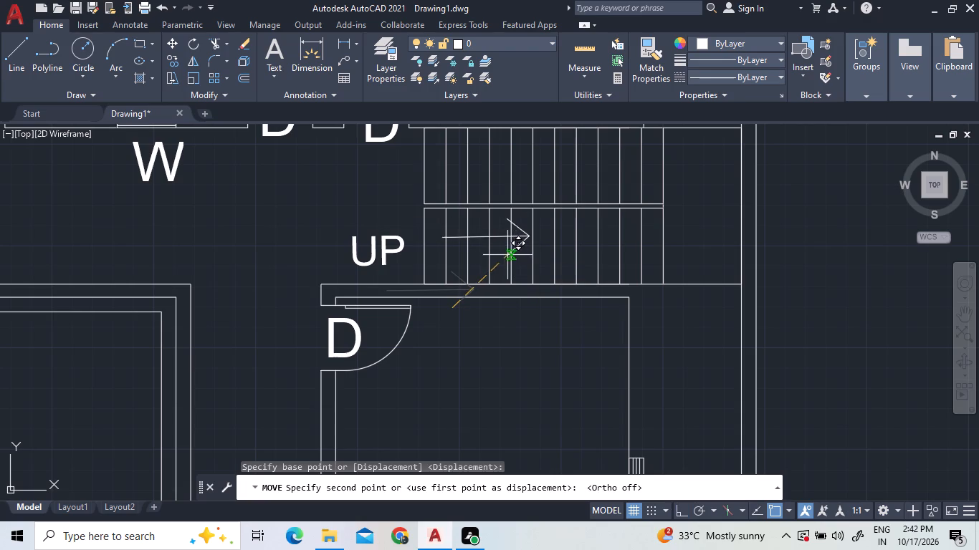
{"action": "left_click", "coordinate": [500, 261]}
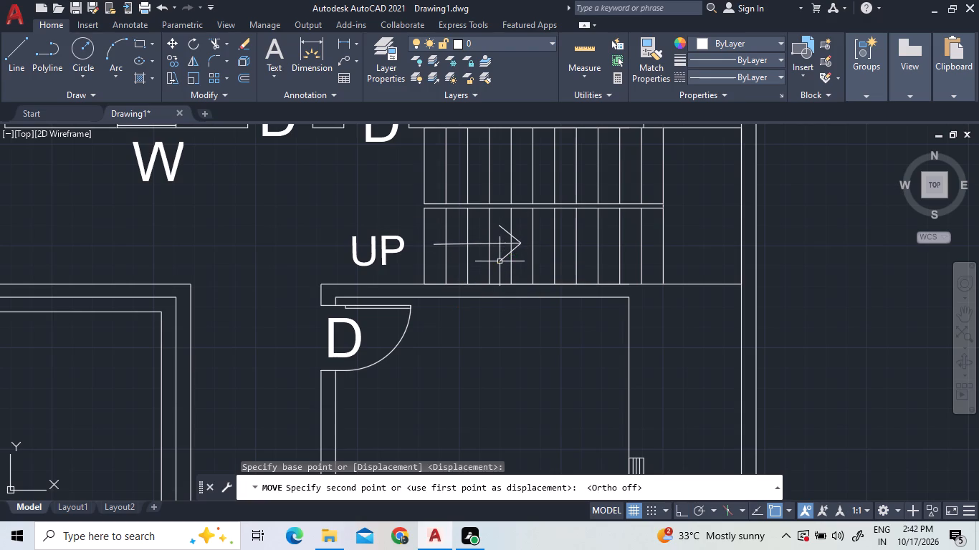
{"action": "scroll", "coordinate": [507, 287], "scroll_direction": "down", "scroll_amount": 3}
{"action": "key", "text": "Escape"}
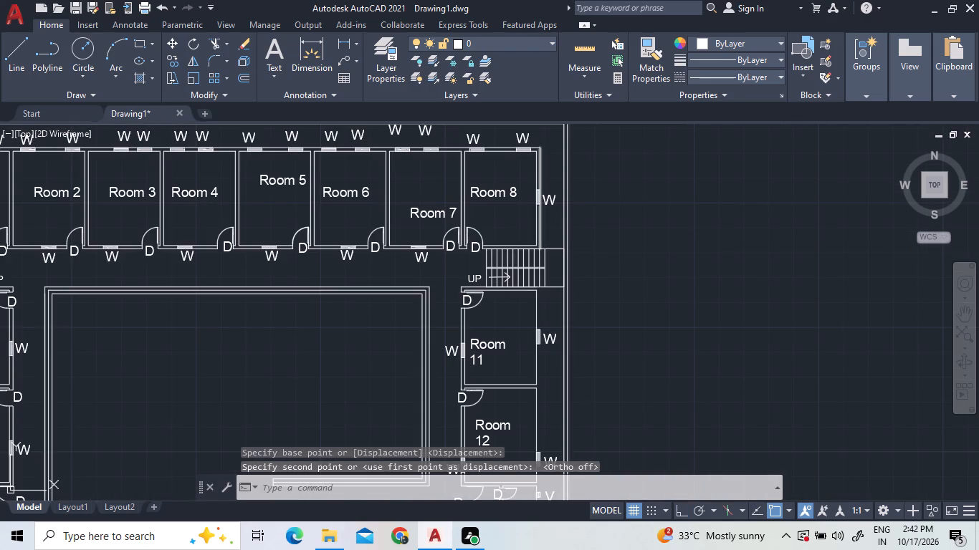
Add the multiline text VERANDAH in the corridor south of Room 4.
{"action": "left_click", "coordinate": [278, 55]}
{"action": "scroll", "coordinate": [161, 286], "scroll_direction": "up", "scroll_amount": 2}
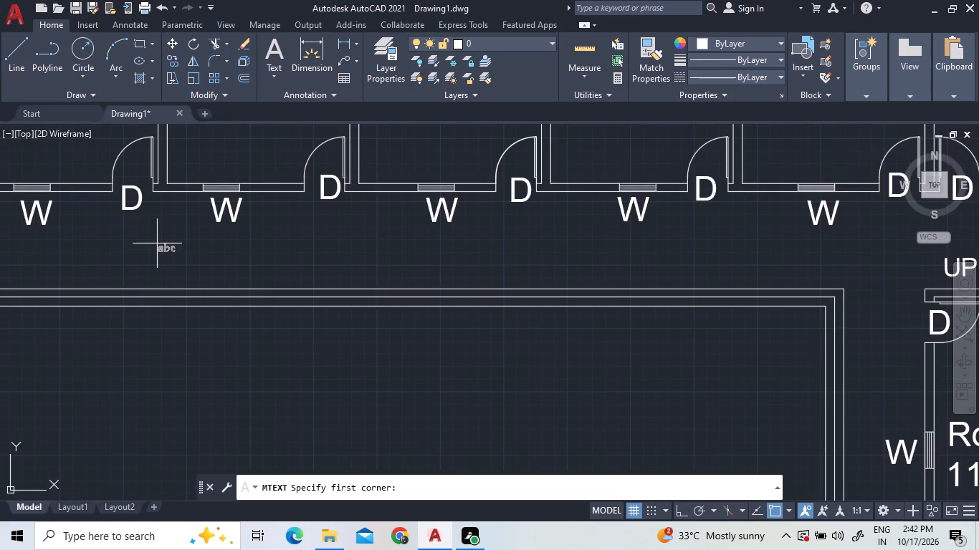
{"action": "left_click", "coordinate": [157, 243]}
{"action": "left_click", "coordinate": [371, 266]}
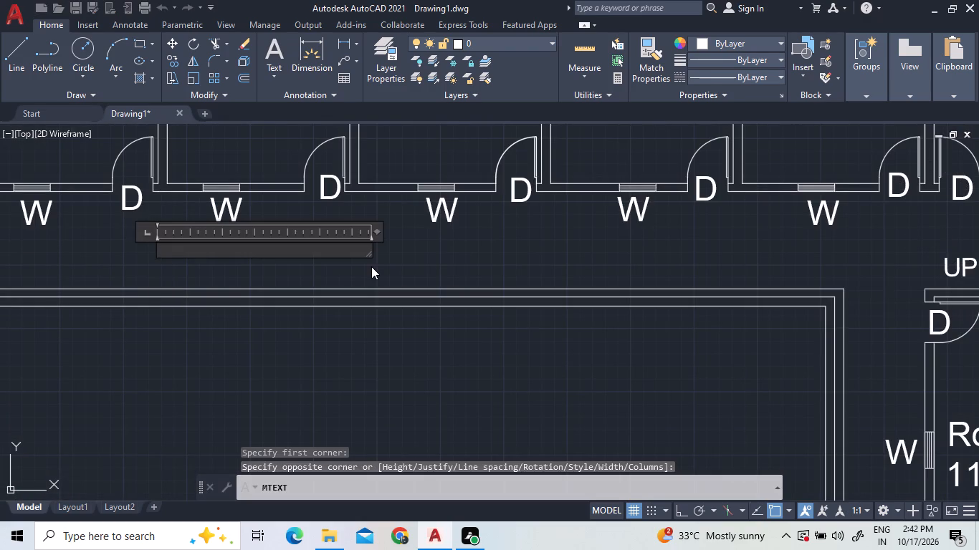
{"action": "key", "text": "v"}
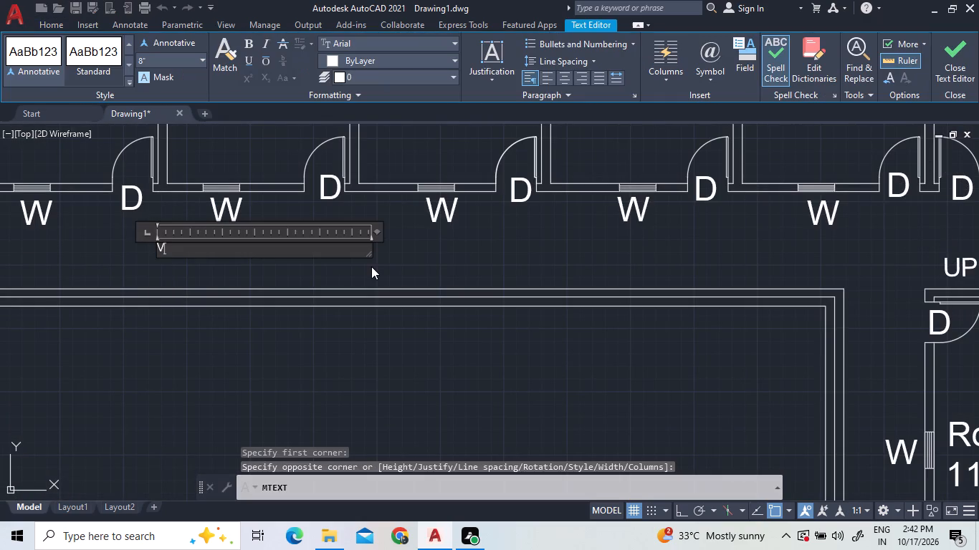
{"action": "type", "text": "ERANDAH"}
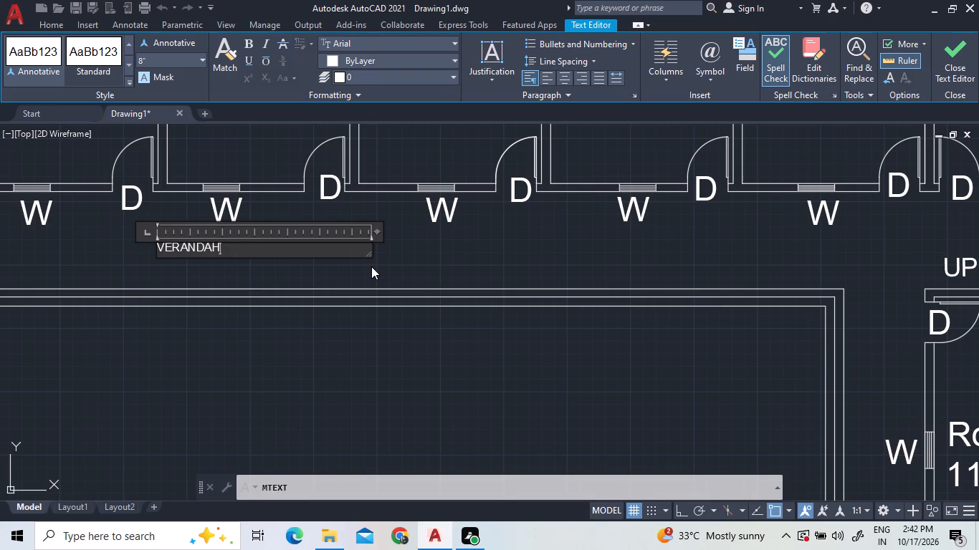
Set the VERANDAH text height to 2' and finish the text.
{"action": "triple_click", "coordinate": [229, 243]}
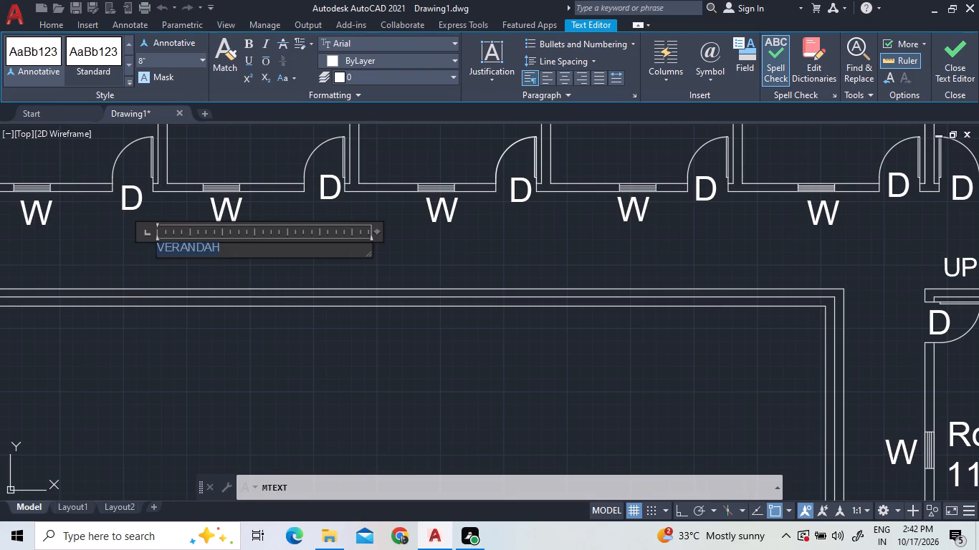
{"action": "double_click", "coordinate": [202, 61]}
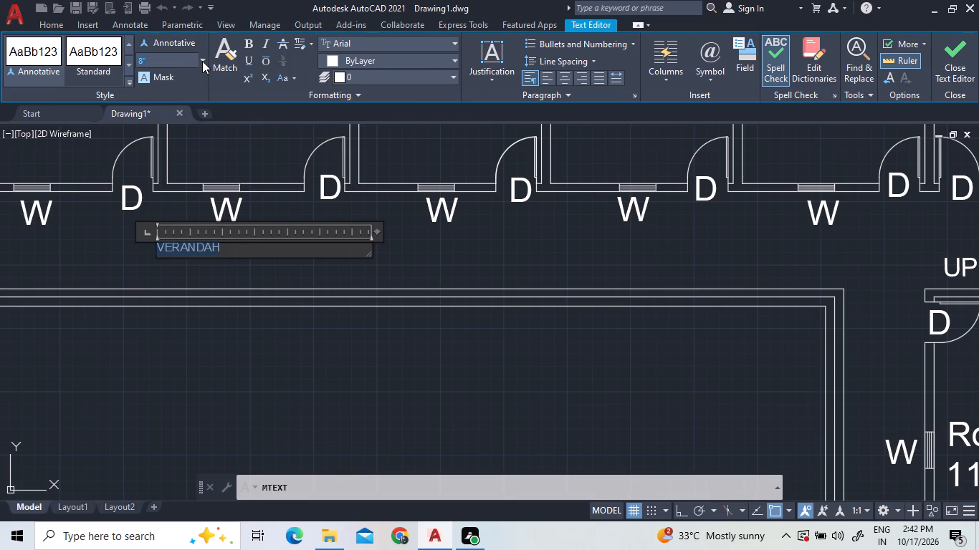
{"action": "left_click", "coordinate": [202, 61]}
{"action": "left_click", "coordinate": [166, 91]}
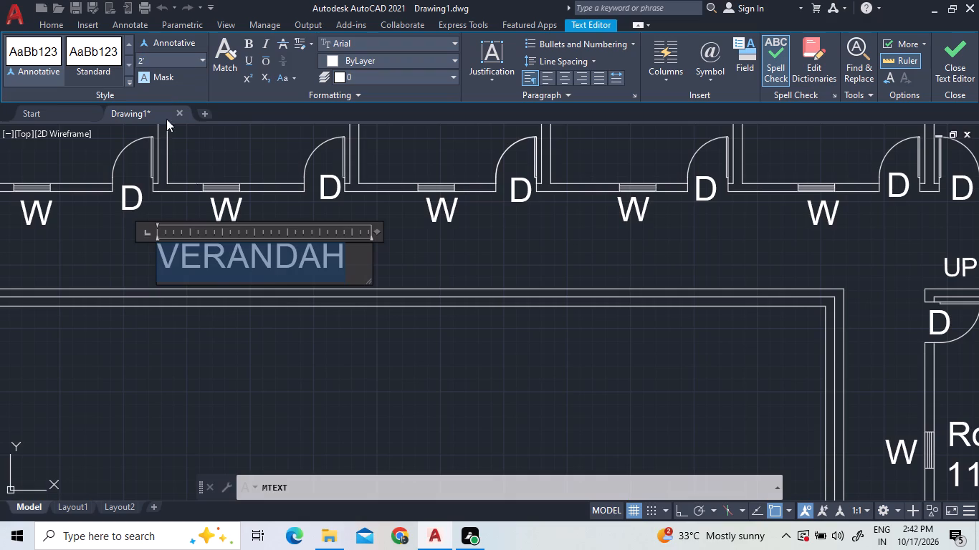
{"action": "scroll", "coordinate": [269, 271], "scroll_direction": "down", "scroll_amount": 4}
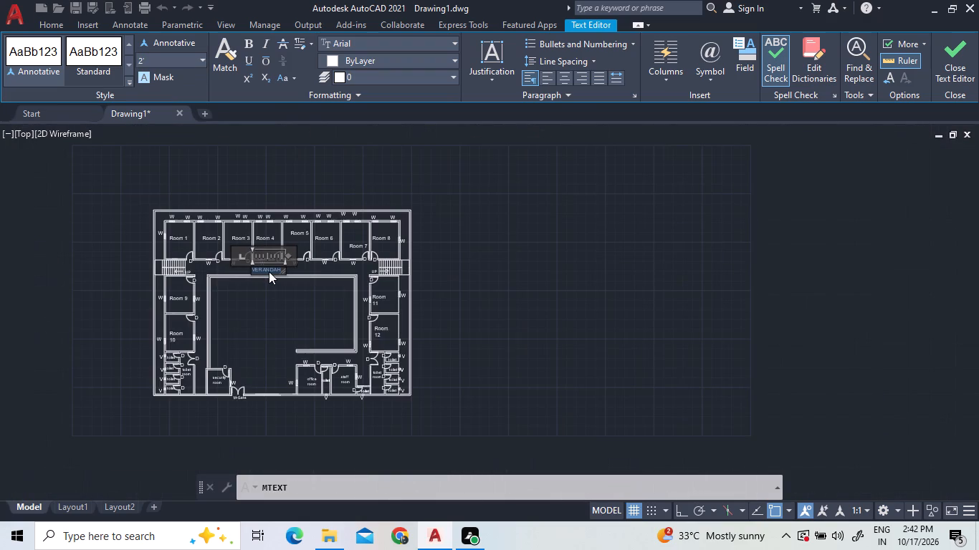
{"action": "scroll", "coordinate": [269, 271], "scroll_direction": "down", "scroll_amount": 1}
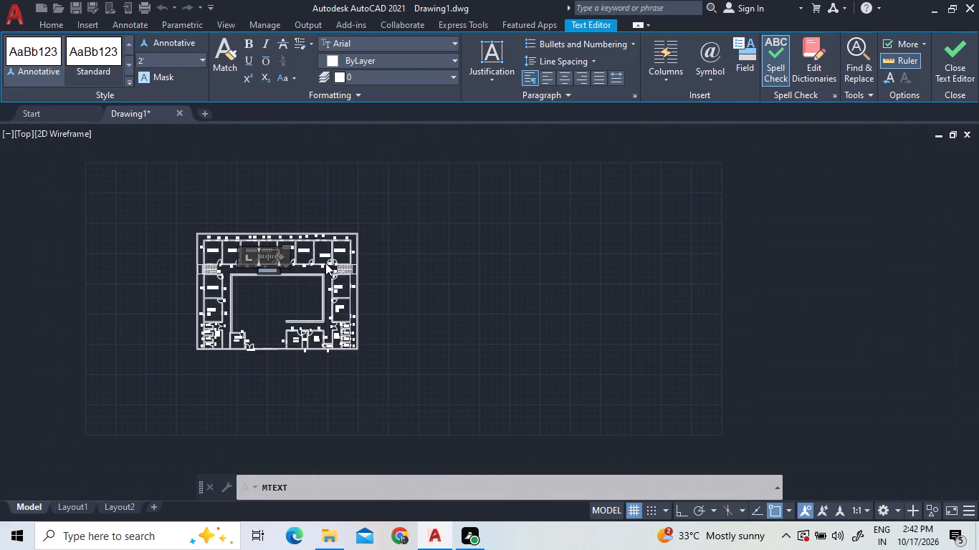
{"action": "key", "text": "Escape"}
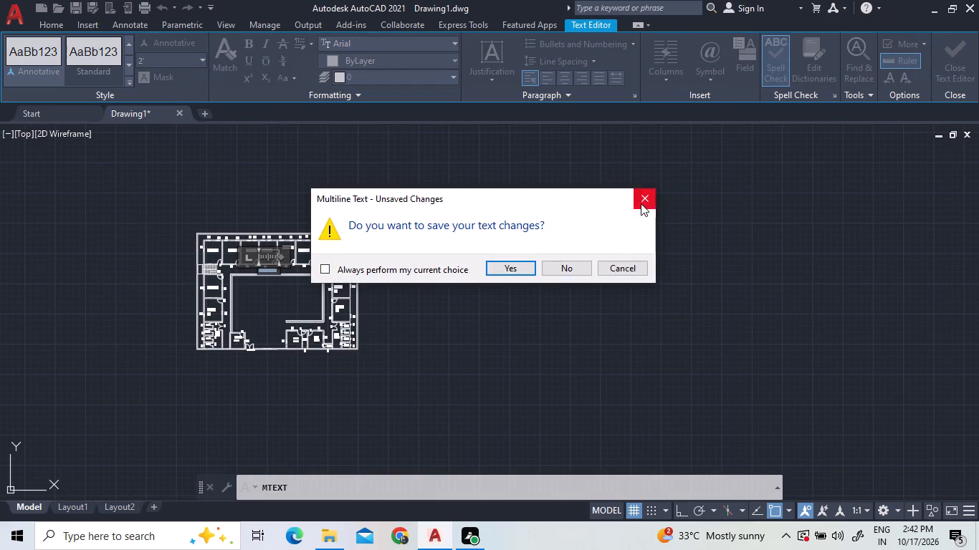
{"action": "left_click", "coordinate": [640, 203]}
{"action": "scroll", "coordinate": [343, 278], "scroll_direction": "up", "scroll_amount": 3}
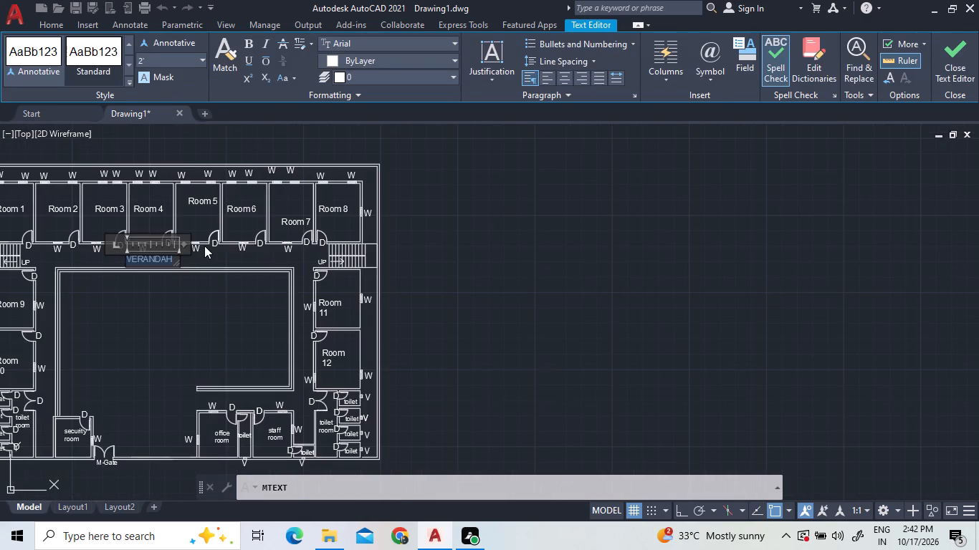
{"action": "left_click", "coordinate": [204, 246]}
Add the multiline text Balcony in the narrow strip east of Rooms 11 and 12, inside the outer boundary wall.
{"action": "scroll", "coordinate": [240, 230], "scroll_direction": "down", "scroll_amount": 2}
{"action": "scroll", "coordinate": [294, 295], "scroll_direction": "up", "scroll_amount": 3}
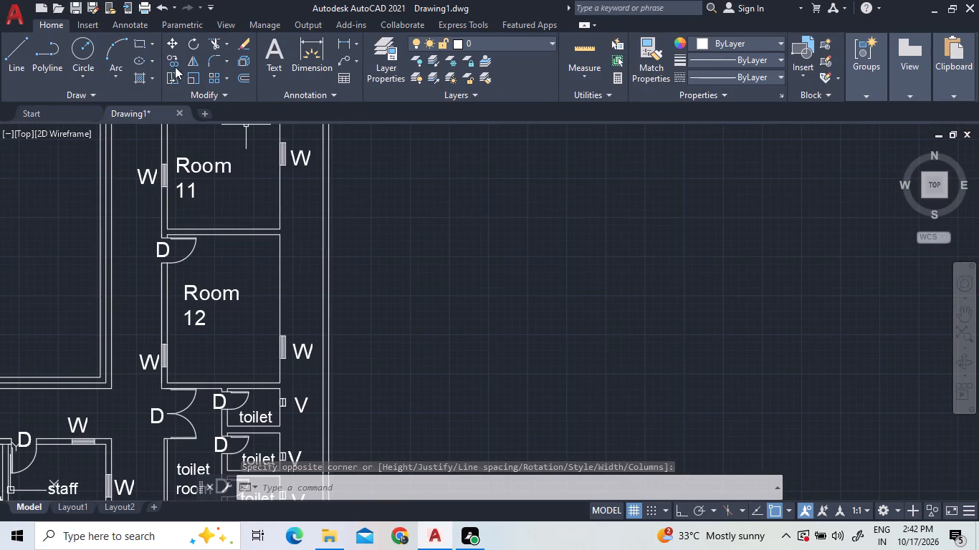
{"action": "left_click", "coordinate": [272, 51]}
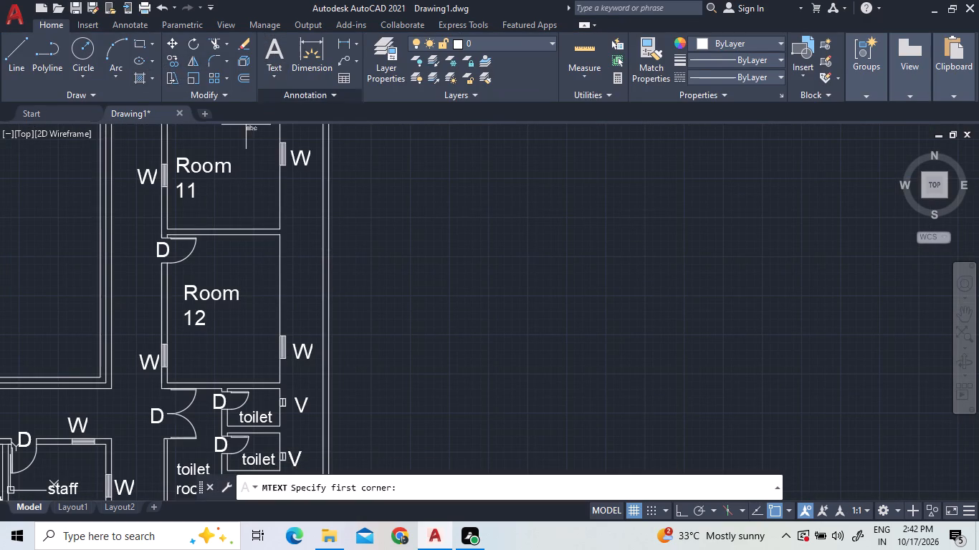
{"action": "left_click", "coordinate": [295, 188]}
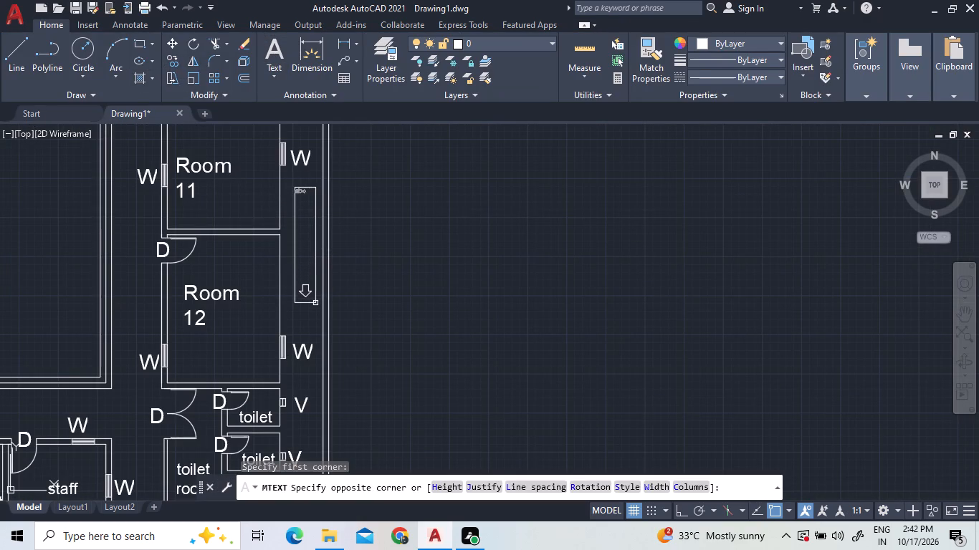
{"action": "left_click", "coordinate": [315, 305]}
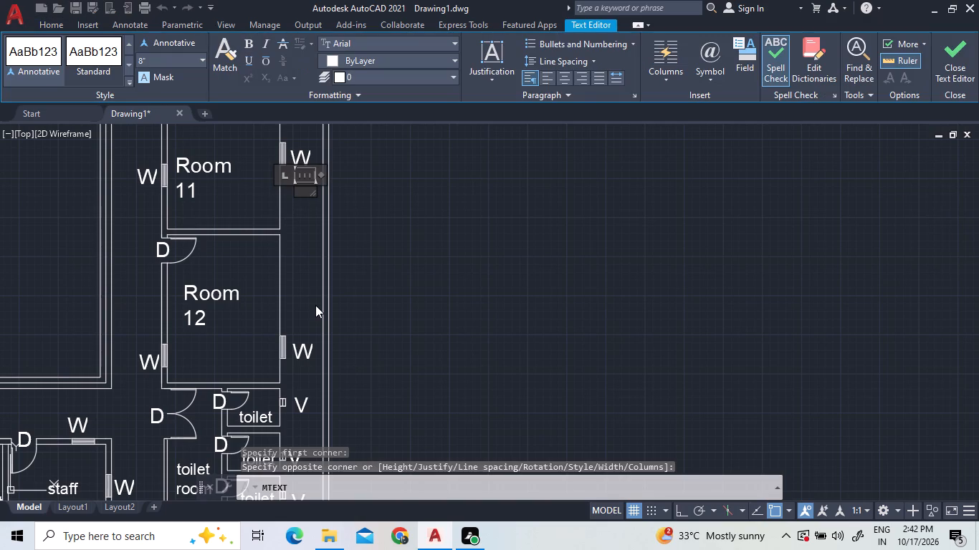
{"action": "key", "text": "b"}
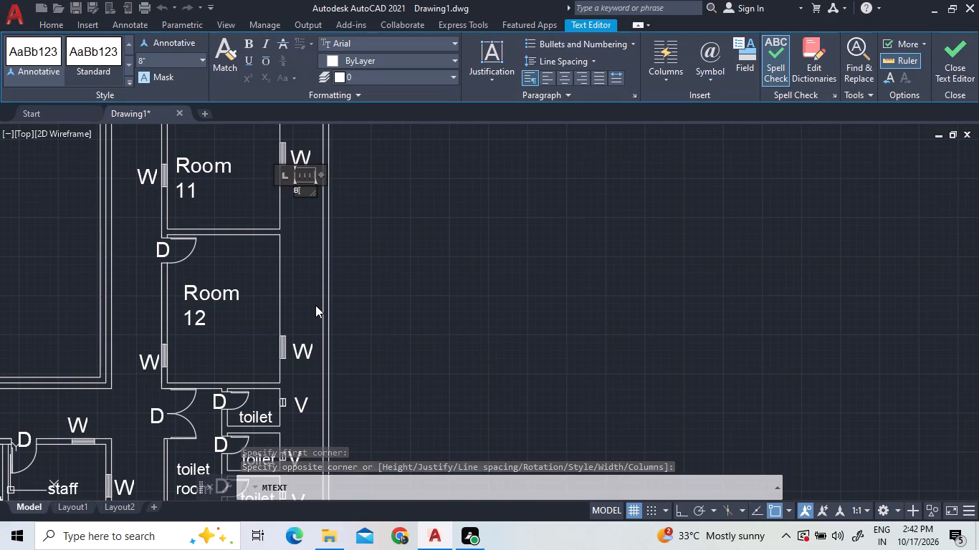
{"action": "key", "text": "BackSpace"}
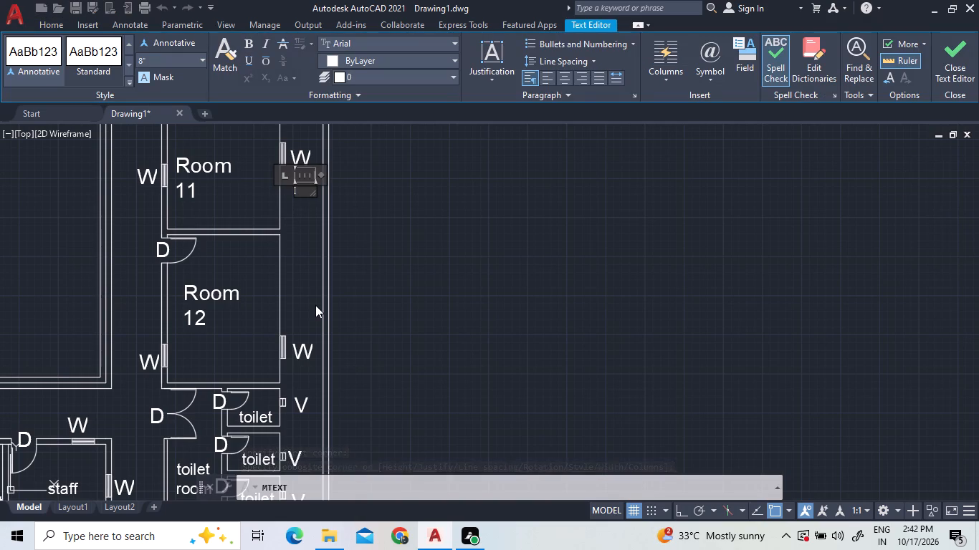
{"action": "key", "text": "b"}
{"action": "key", "text": "BackSpace"}
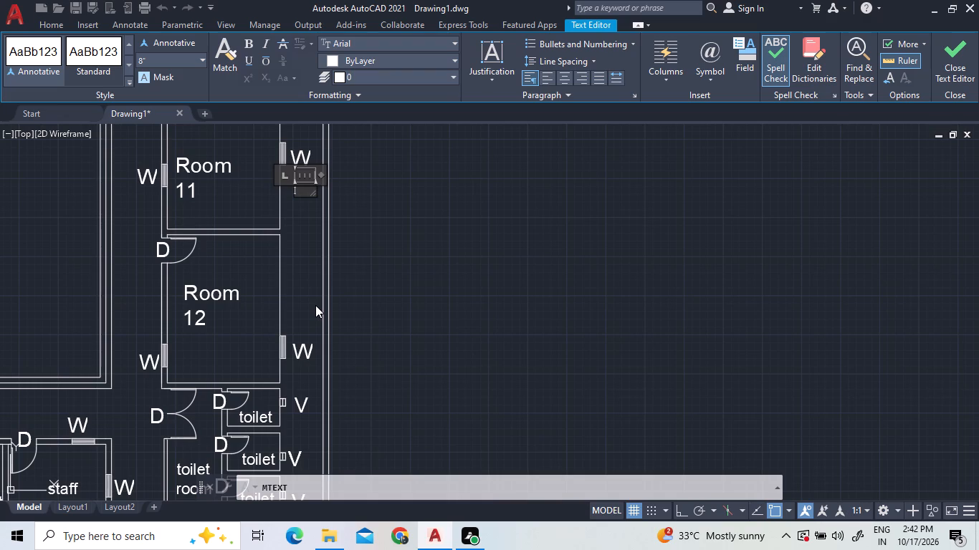
{"action": "key", "text": "b"}
{"action": "key", "text": "BackSpace"}
{"action": "key", "text": "b"}
{"action": "type", "text": "al"}
{"action": "type", "text": "cony"}
Set the Balcony text height to 2' and finish the text.
{"action": "double_click", "coordinate": [310, 190]}
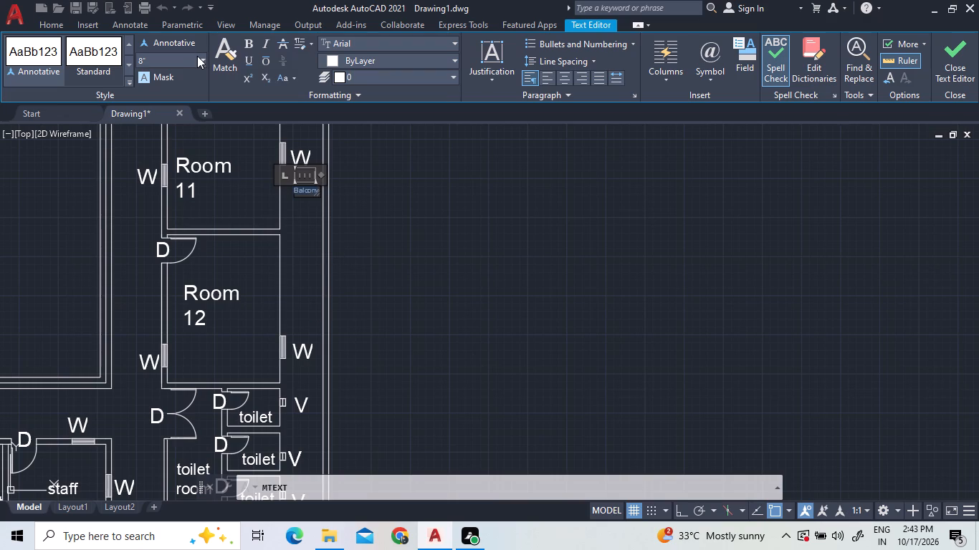
{"action": "left_click", "coordinate": [201, 55]}
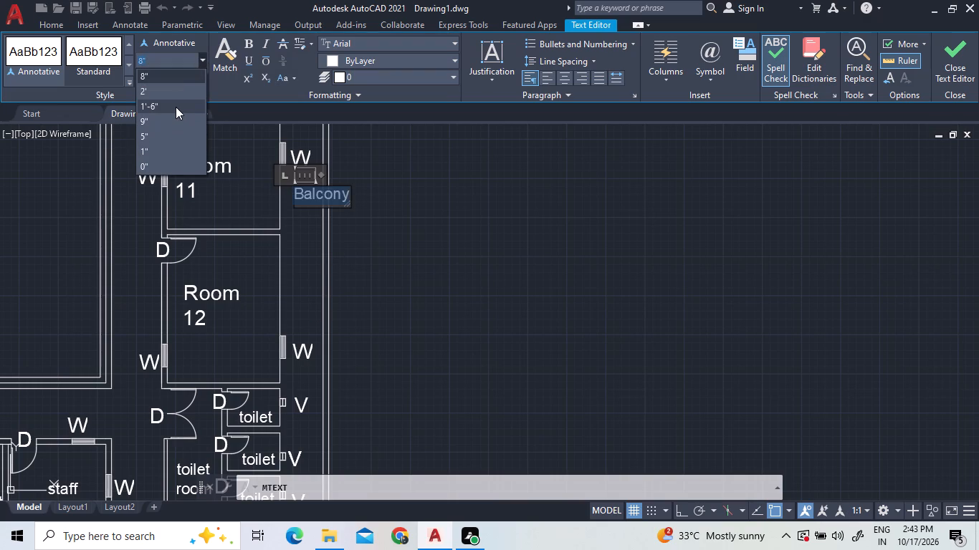
{"action": "left_click", "coordinate": [174, 93]}
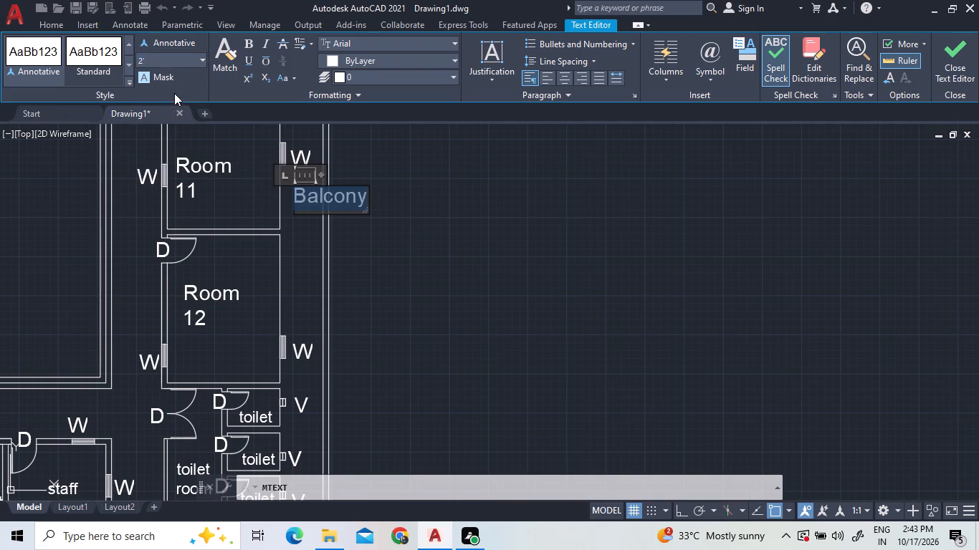
{"action": "left_click", "coordinate": [385, 221]}
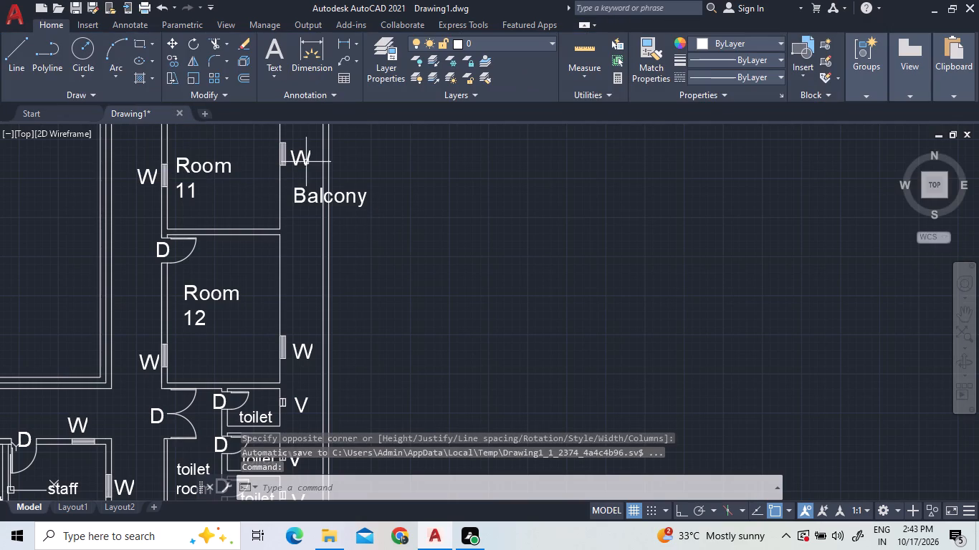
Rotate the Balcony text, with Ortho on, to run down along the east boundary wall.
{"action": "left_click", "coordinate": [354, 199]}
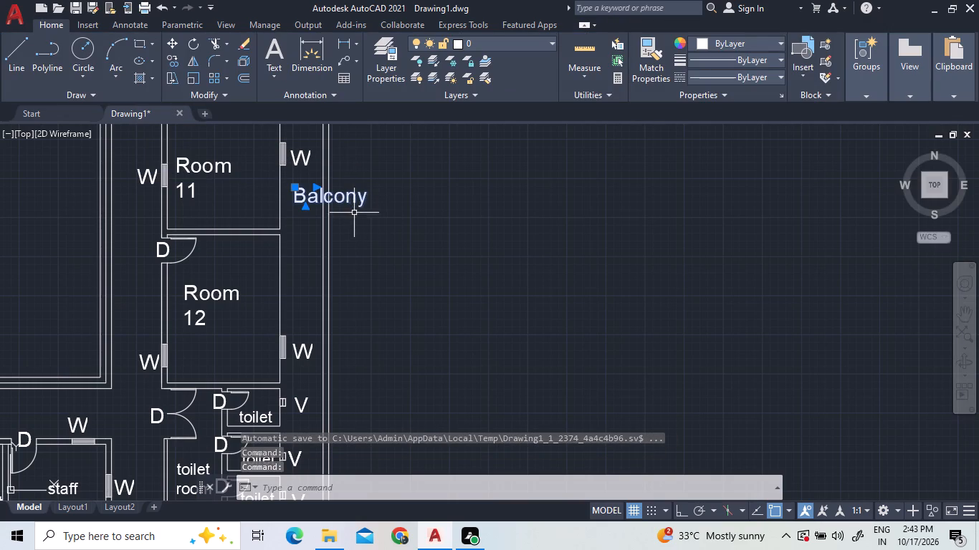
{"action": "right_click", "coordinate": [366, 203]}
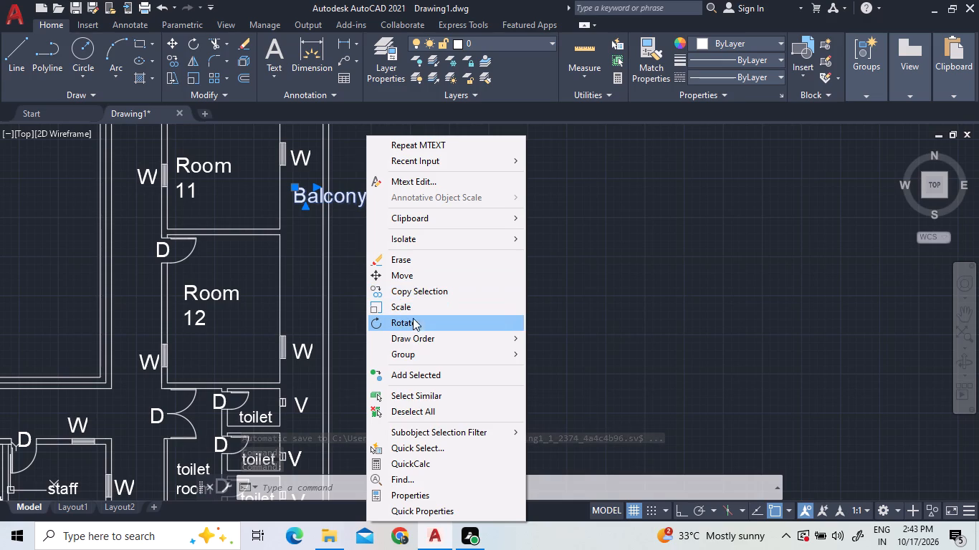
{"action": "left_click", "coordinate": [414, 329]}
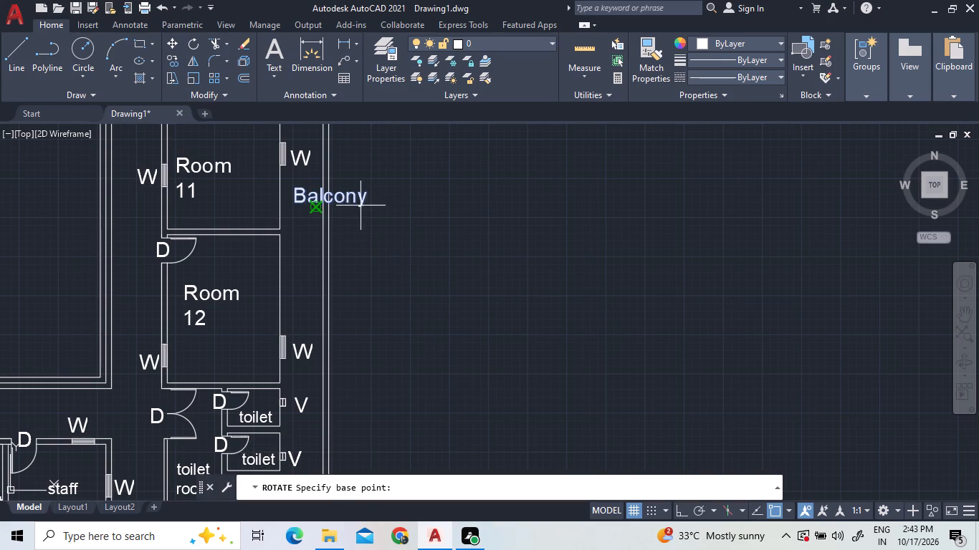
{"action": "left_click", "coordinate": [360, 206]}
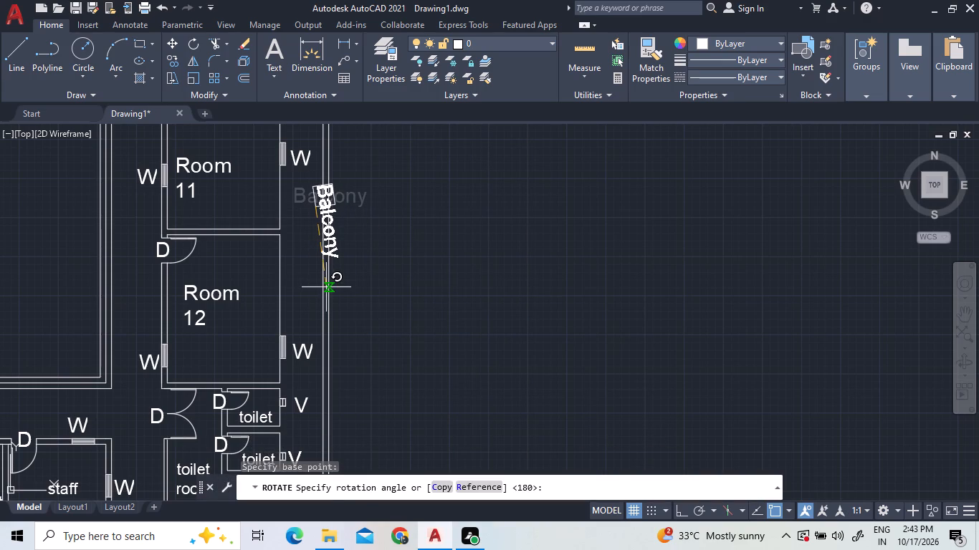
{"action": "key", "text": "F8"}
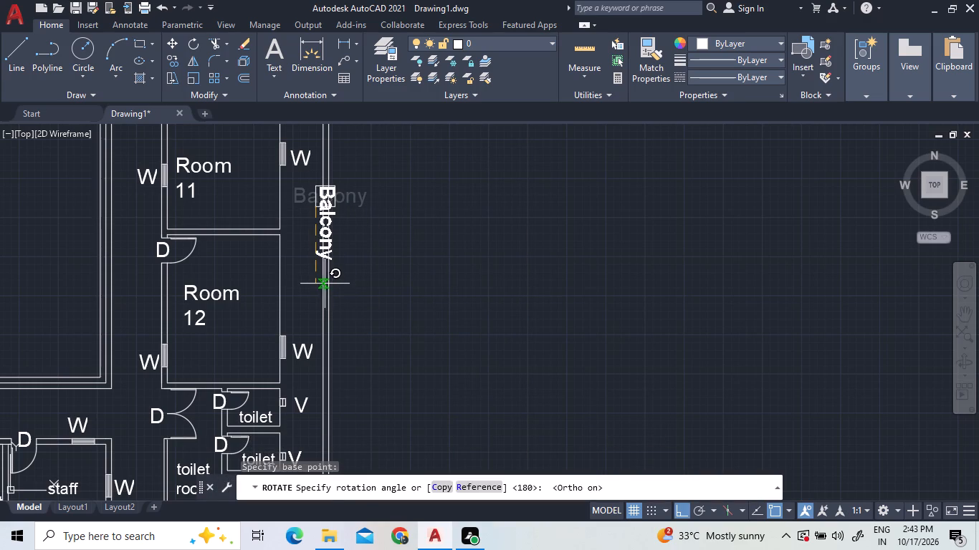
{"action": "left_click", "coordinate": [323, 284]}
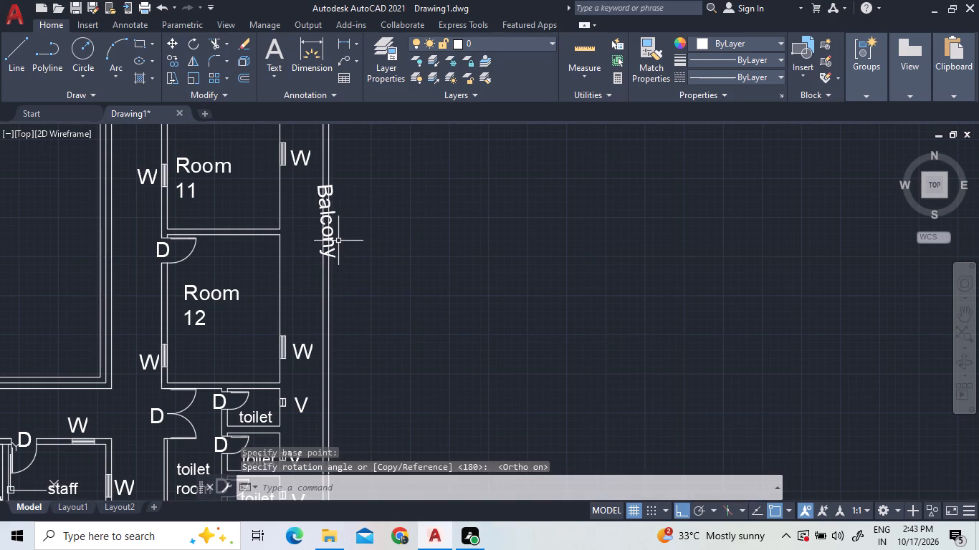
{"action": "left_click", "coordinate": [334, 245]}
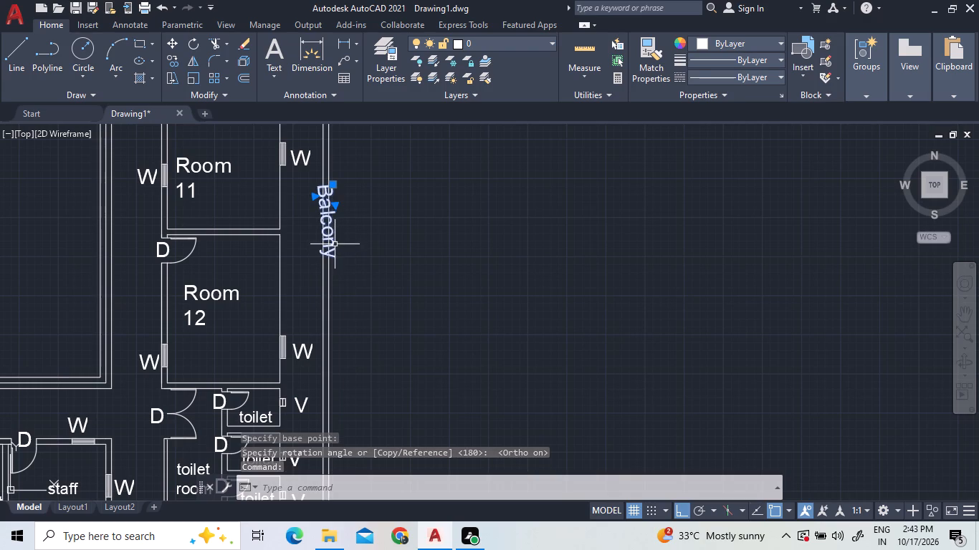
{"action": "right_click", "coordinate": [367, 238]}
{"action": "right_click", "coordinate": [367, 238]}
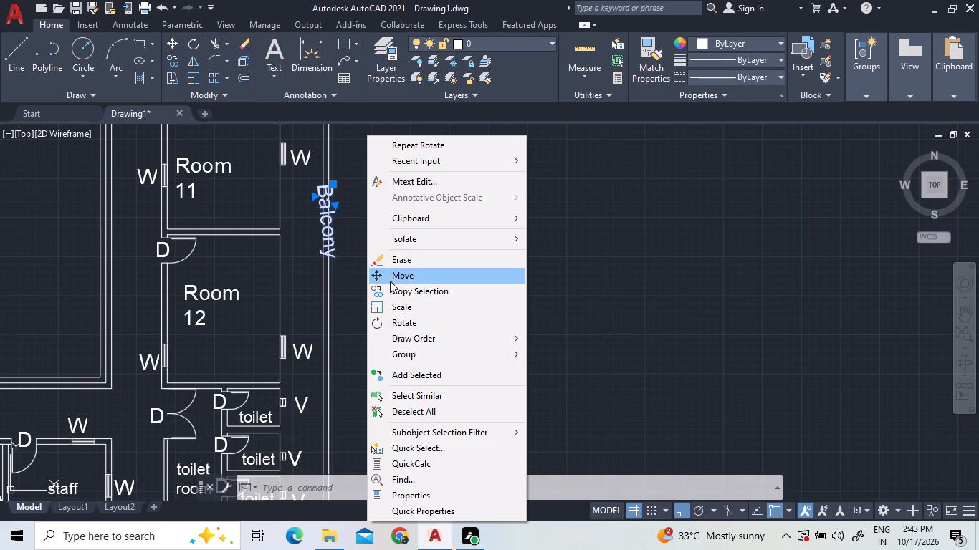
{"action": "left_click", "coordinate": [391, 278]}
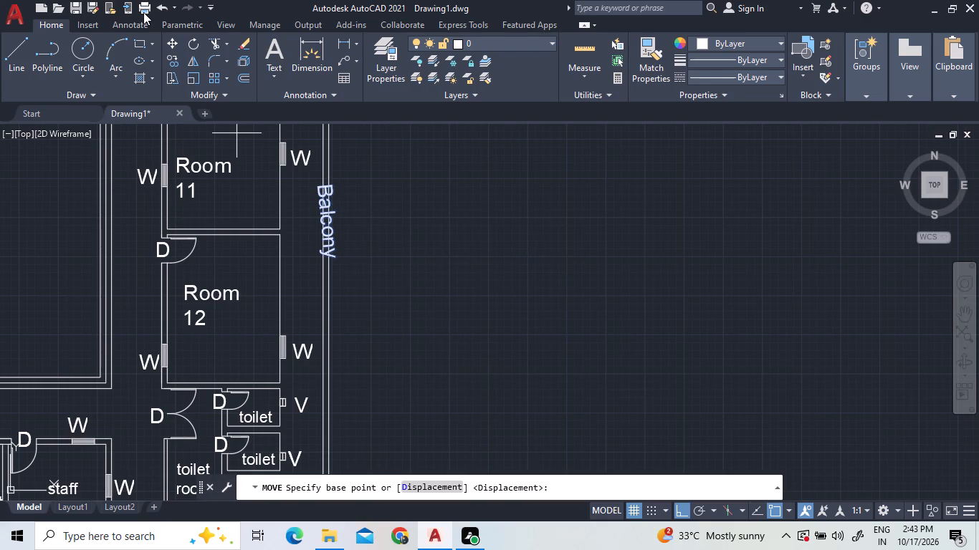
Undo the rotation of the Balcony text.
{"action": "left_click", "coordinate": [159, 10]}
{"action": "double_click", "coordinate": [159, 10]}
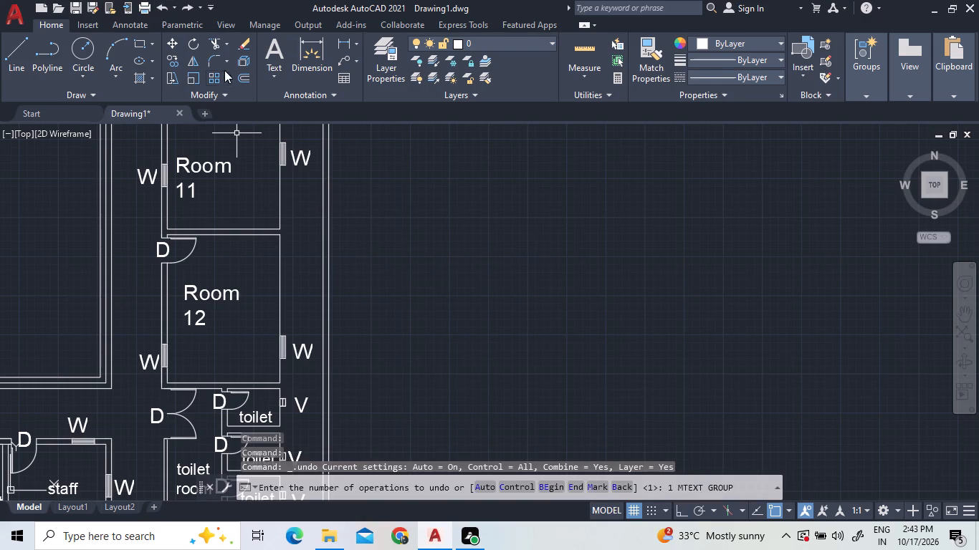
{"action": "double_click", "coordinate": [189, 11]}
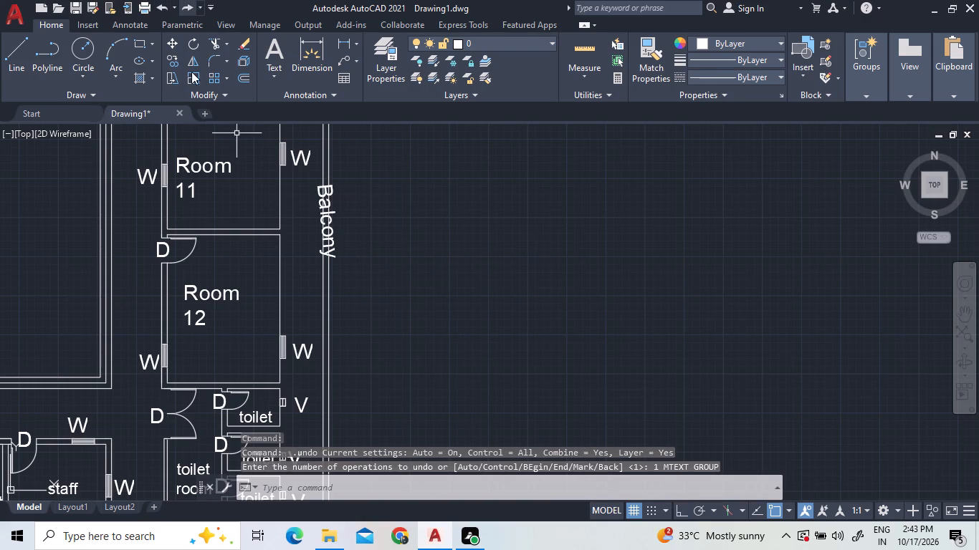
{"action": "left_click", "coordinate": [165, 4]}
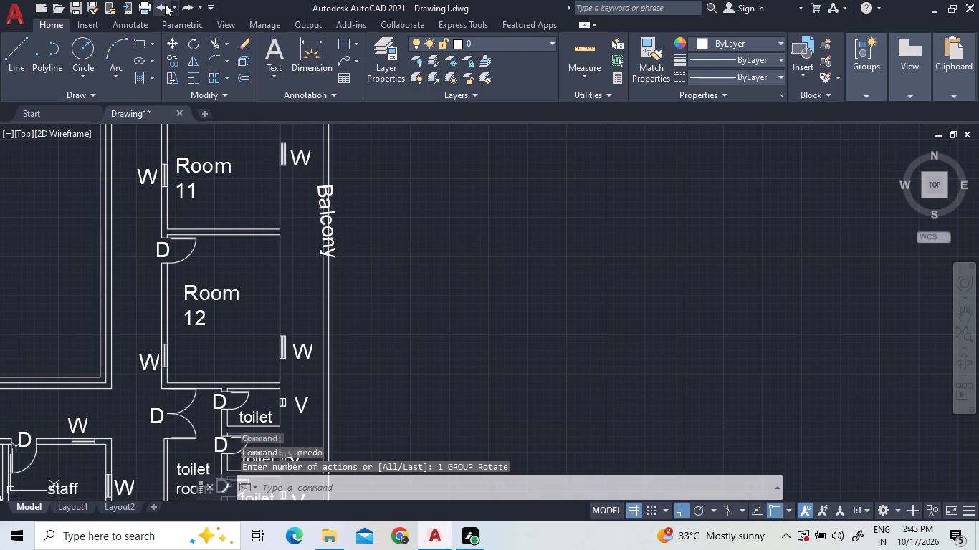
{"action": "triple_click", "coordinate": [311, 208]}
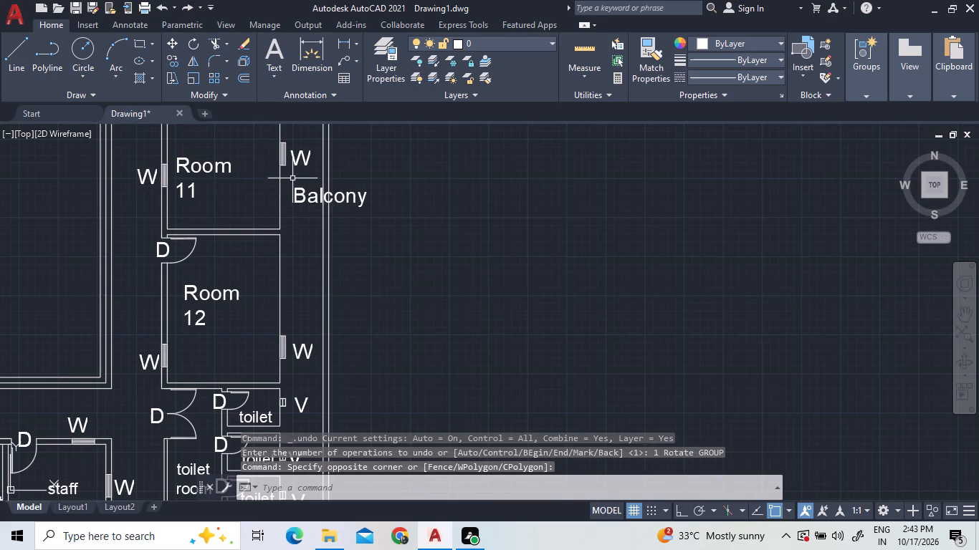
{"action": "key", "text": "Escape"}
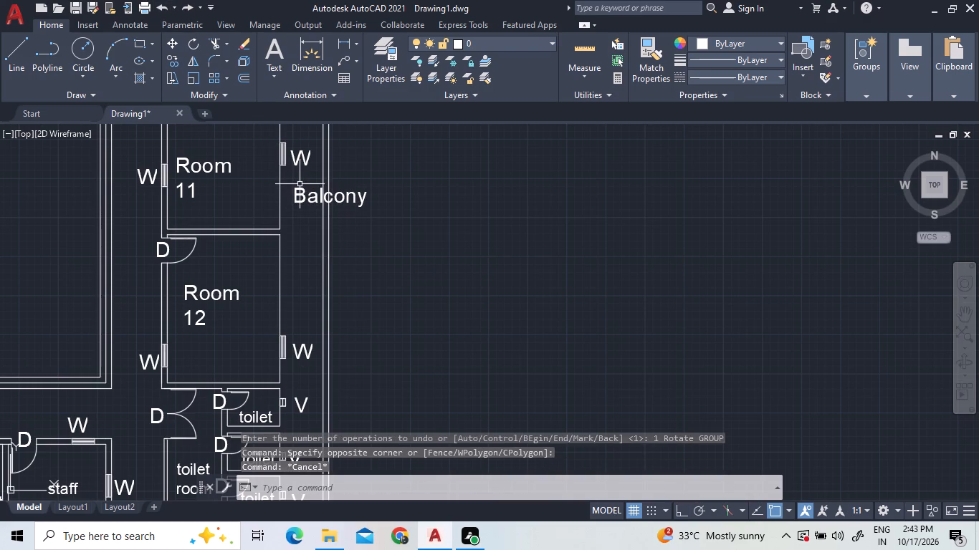
Copy the Balcony text into the empty area east of the floor plan.
{"action": "left_click", "coordinate": [304, 190]}
{"action": "right_click", "coordinate": [362, 182]}
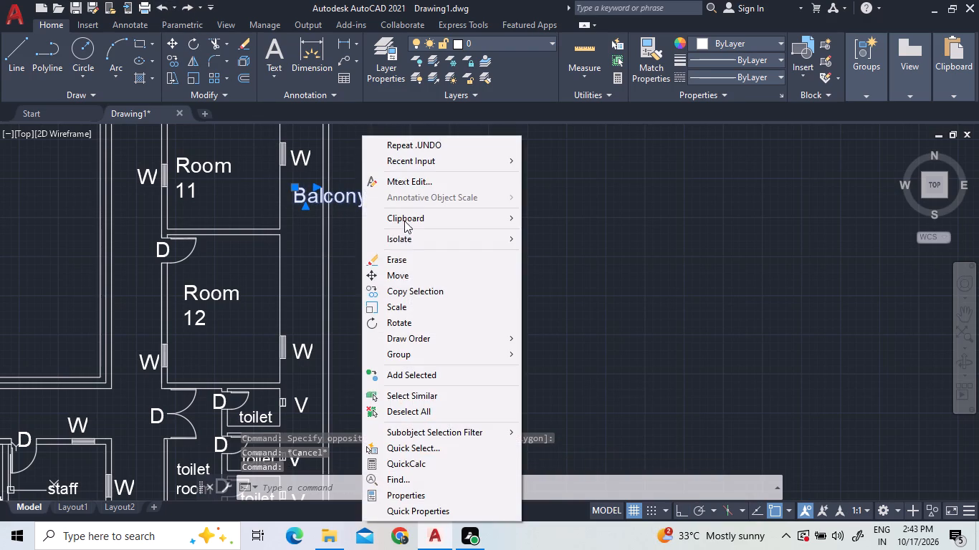
{"action": "left_click", "coordinate": [406, 290]}
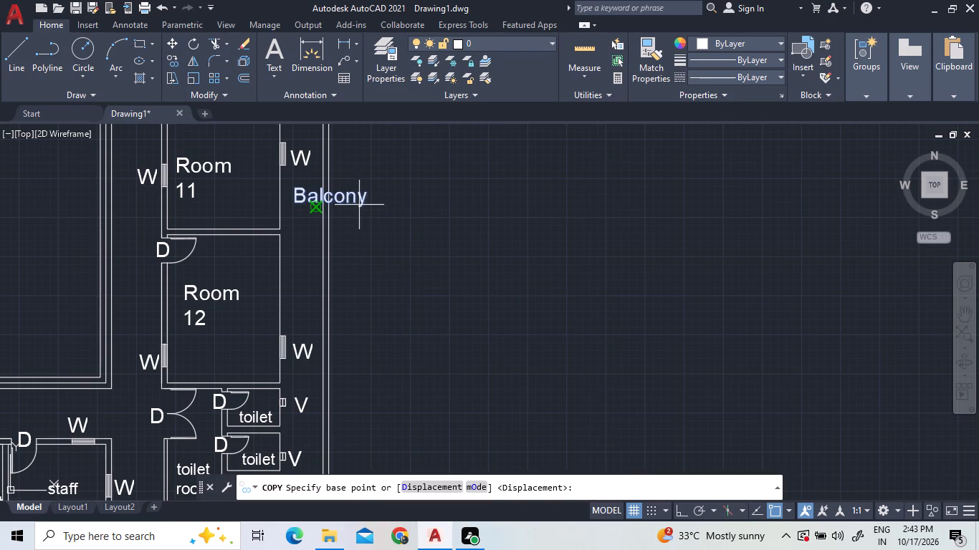
{"action": "left_click", "coordinate": [359, 205]}
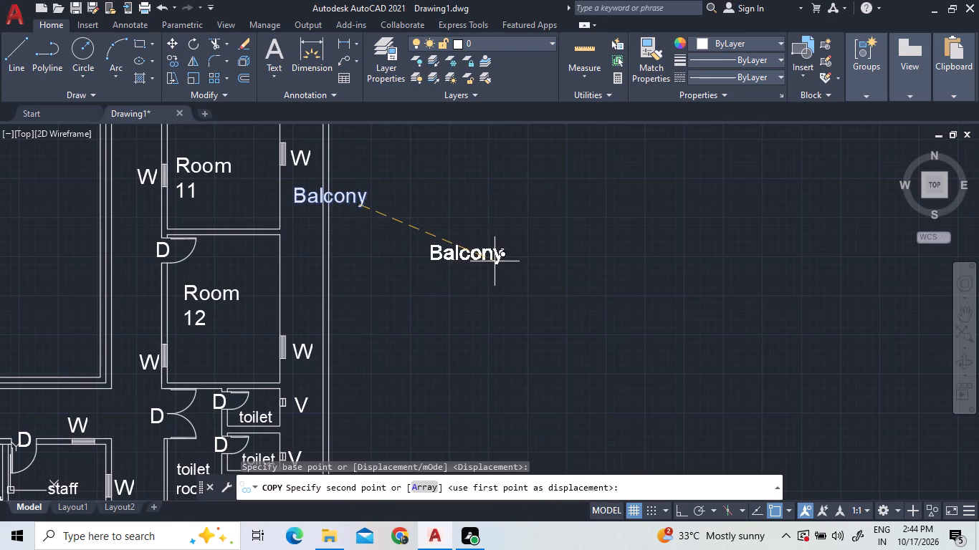
{"action": "left_click", "coordinate": [495, 261]}
{"action": "key", "text": "Escape"}
Erase the original Balcony text that overlaps the east boundary wall.
{"action": "left_click", "coordinate": [353, 205]}
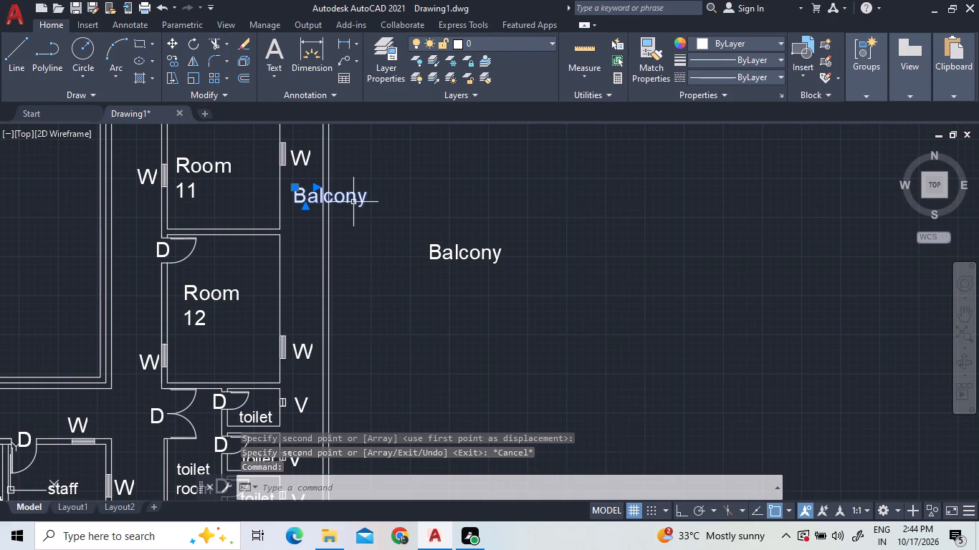
{"action": "key", "text": "Delete"}
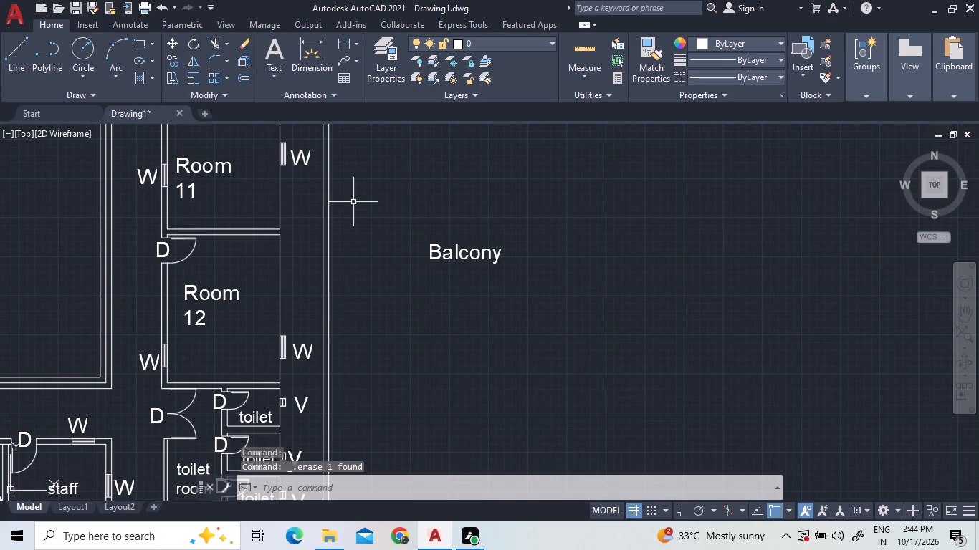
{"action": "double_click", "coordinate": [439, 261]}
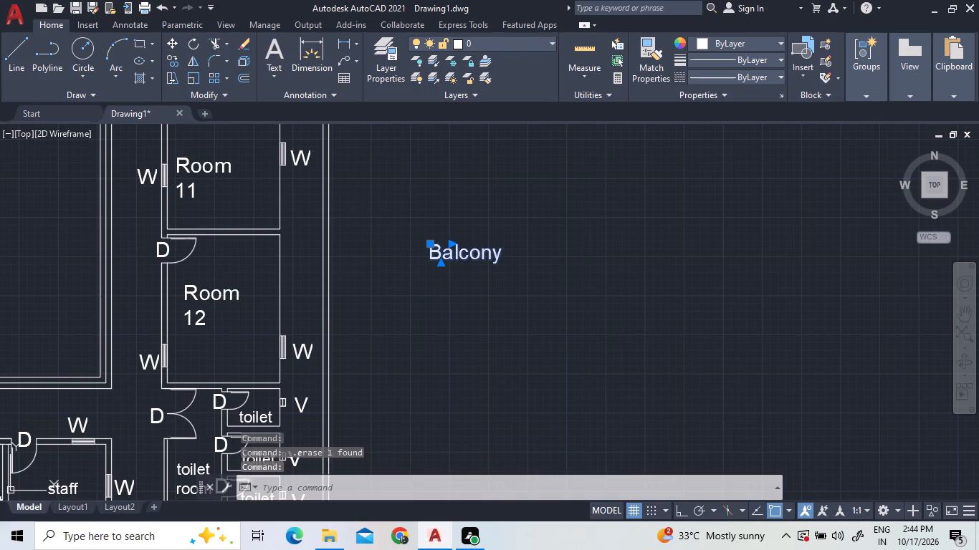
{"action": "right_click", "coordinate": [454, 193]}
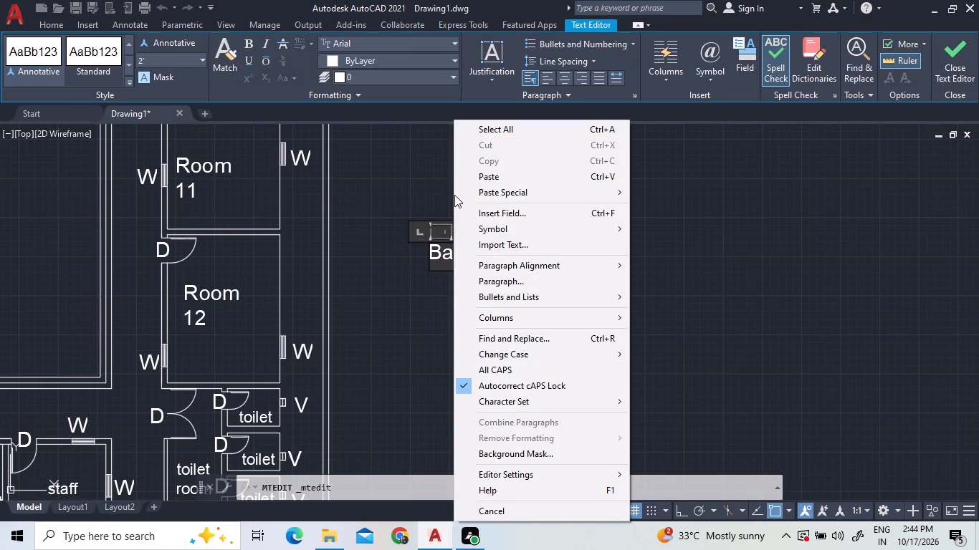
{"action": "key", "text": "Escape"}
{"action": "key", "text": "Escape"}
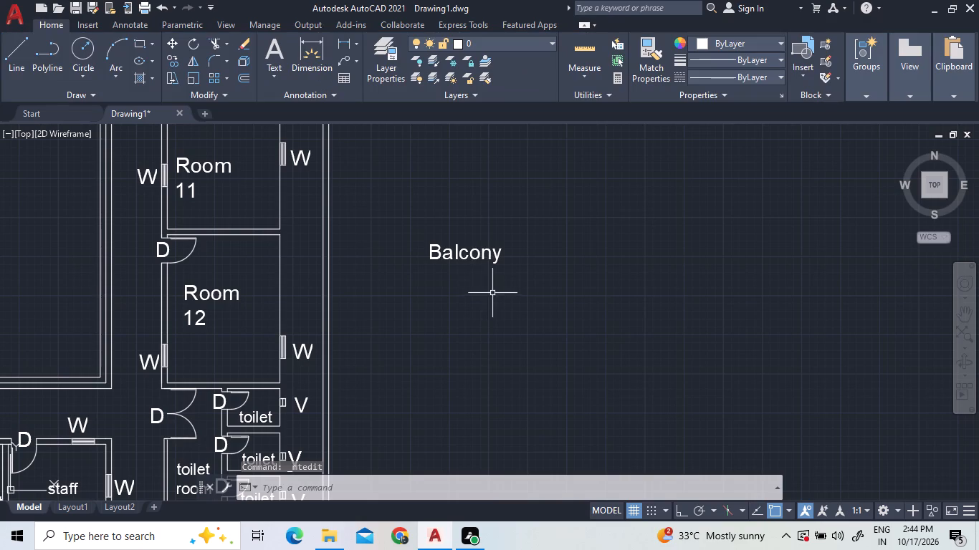
Rotate the Balcony text east of the plan, with Ortho on, so it runs vertically downward.
{"action": "left_click", "coordinate": [469, 256]}
{"action": "right_click", "coordinate": [482, 231]}
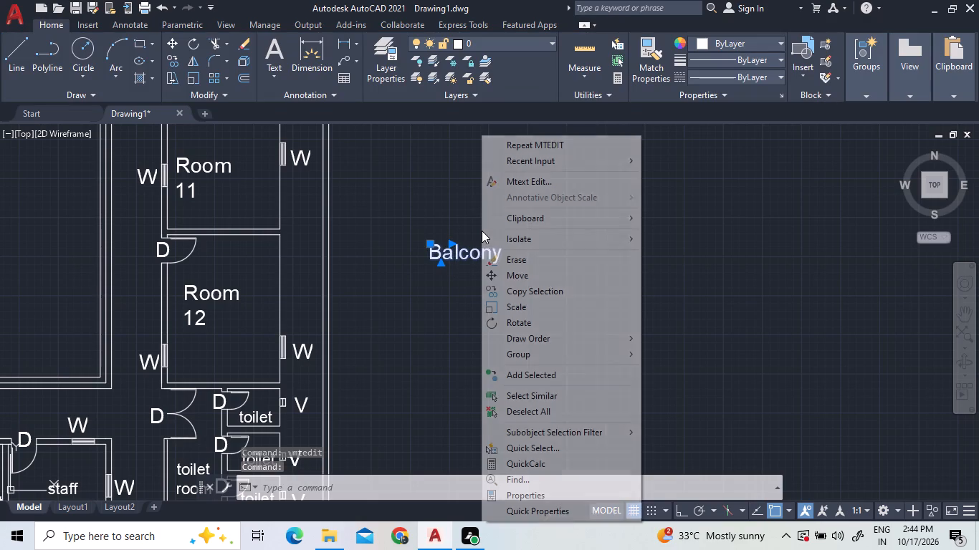
{"action": "left_click", "coordinate": [505, 318]}
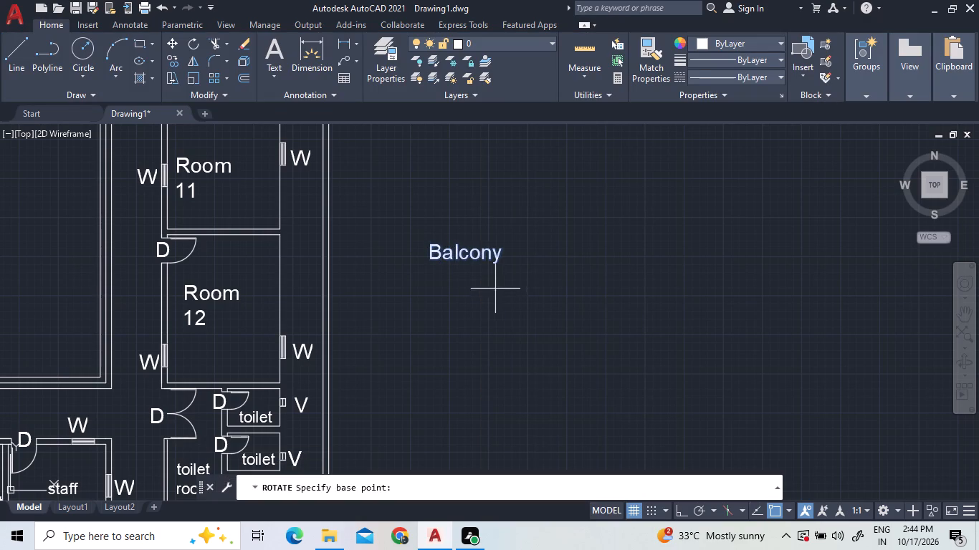
{"action": "left_click", "coordinate": [495, 264]}
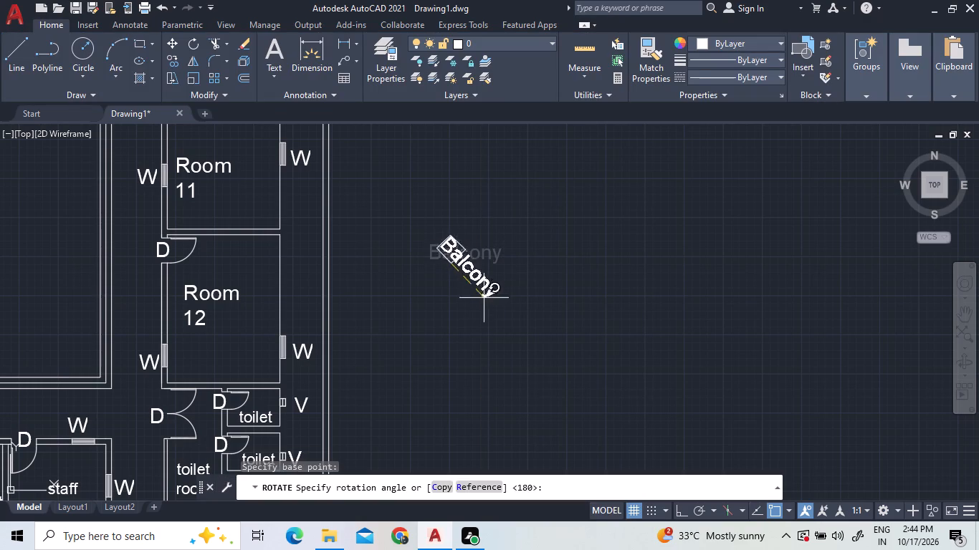
{"action": "key", "text": "F8"}
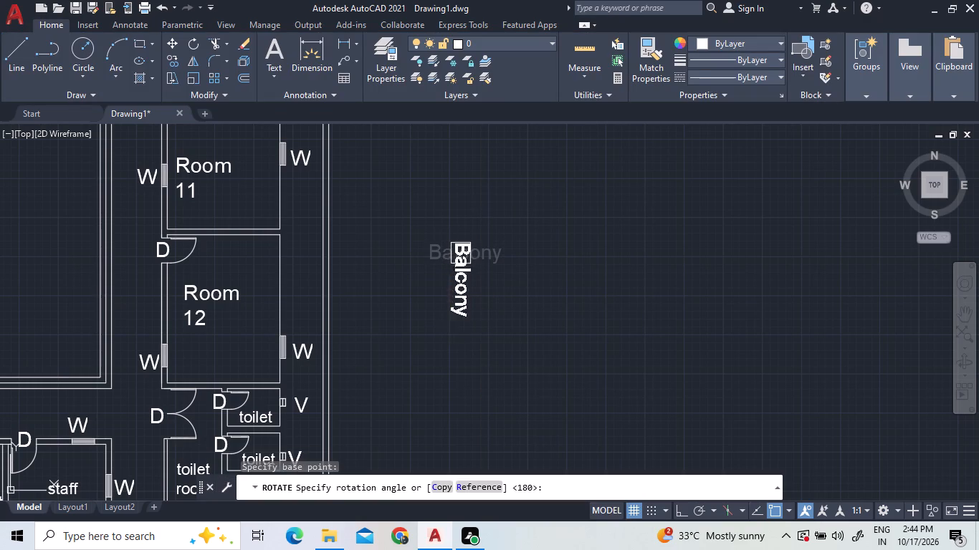
{"action": "left_click", "coordinate": [482, 329]}
{"action": "left_click", "coordinate": [481, 334]}
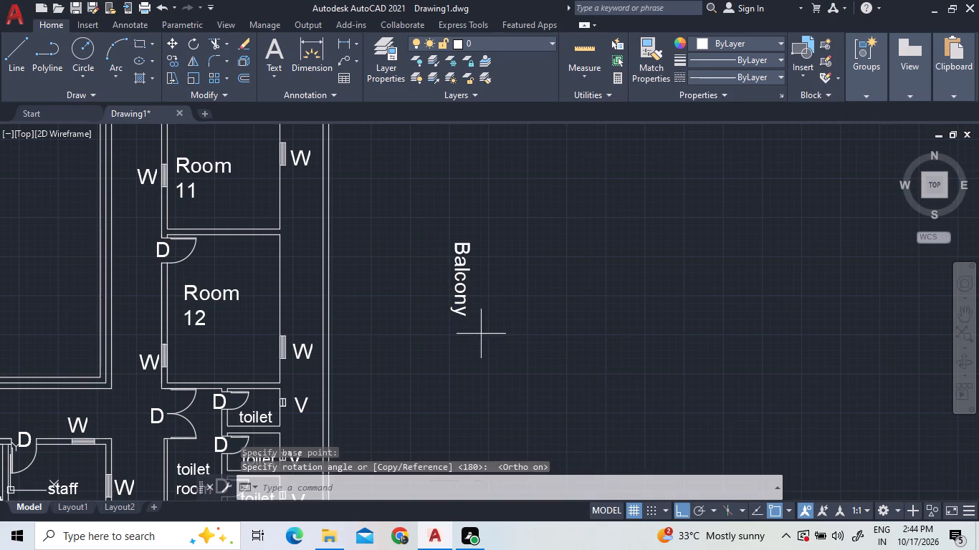
Move the vertical Balcony text into the strip between Room 12 and the east boundary wall.
{"action": "left_click", "coordinate": [457, 251]}
{"action": "right_click", "coordinate": [457, 251]}
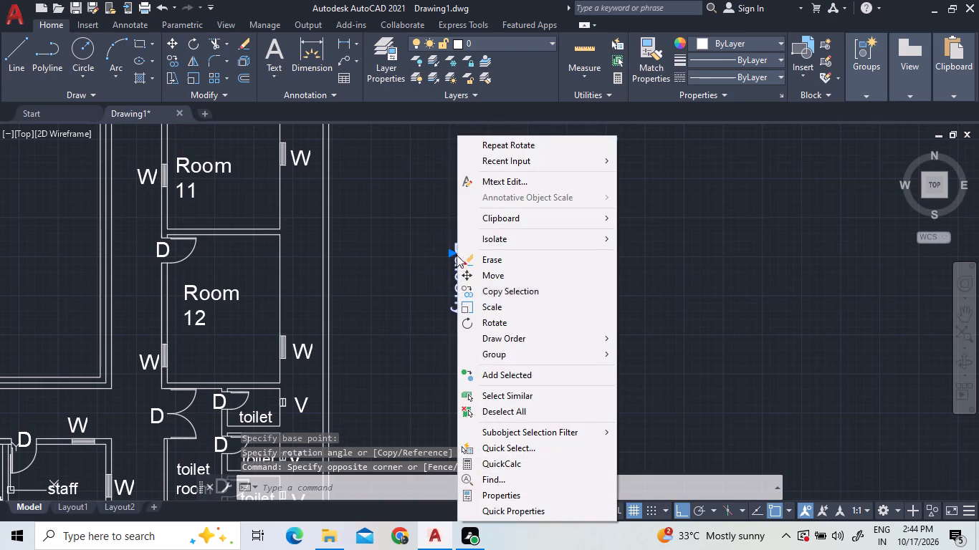
{"action": "double_click", "coordinate": [487, 276]}
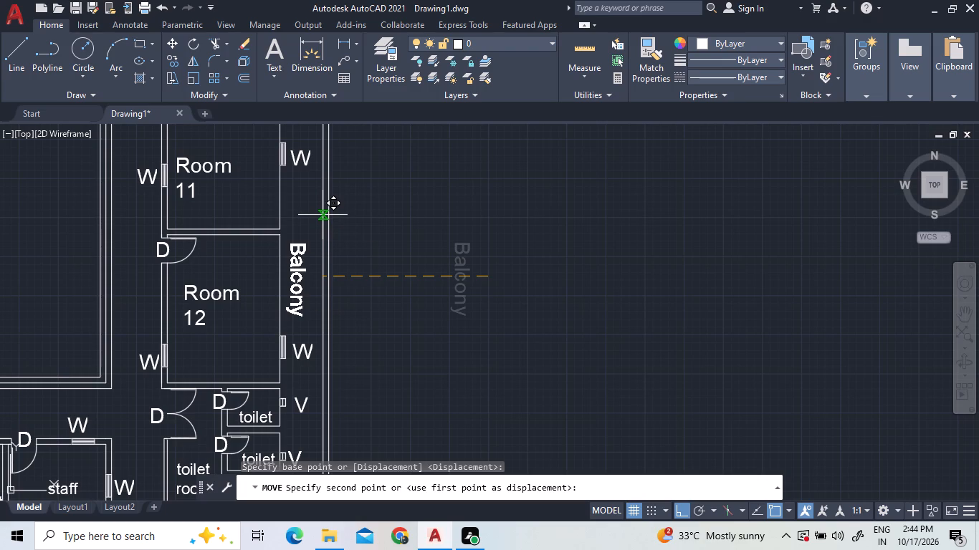
{"action": "left_click", "coordinate": [326, 216]}
Copy the vertical Balcony text, with object snap off, into the west strip beside Rooms 9 and 10.
{"action": "scroll", "coordinate": [339, 261], "scroll_direction": "down", "scroll_amount": 2}
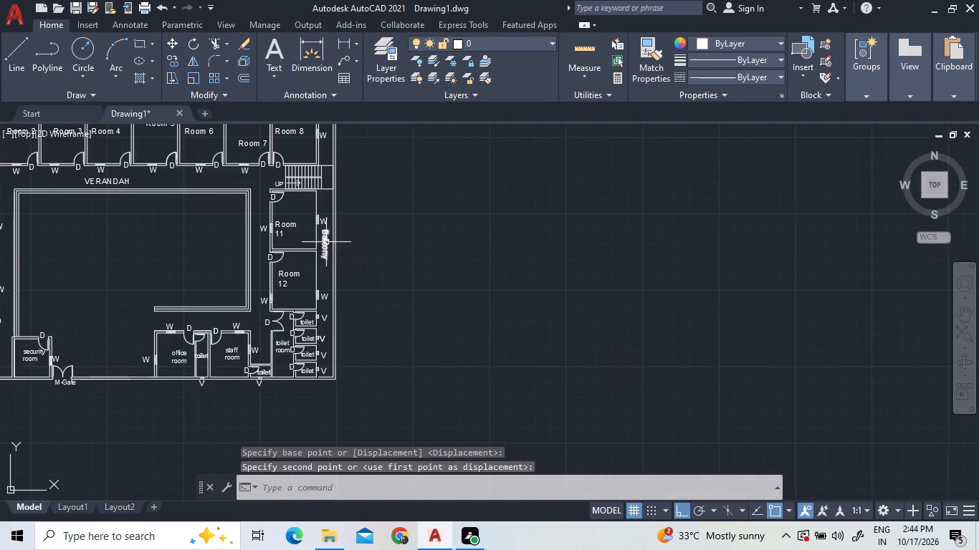
{"action": "left_click", "coordinate": [326, 242]}
{"action": "right_click", "coordinate": [326, 242]}
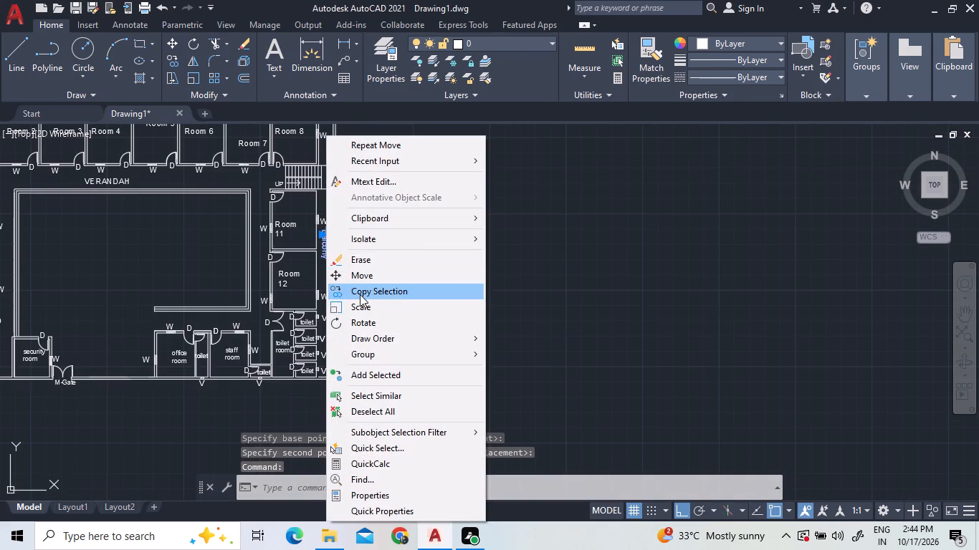
{"action": "left_click", "coordinate": [360, 294]}
{"action": "triple_click", "coordinate": [326, 247]}
{"action": "scroll", "coordinate": [211, 322], "scroll_direction": "down", "scroll_amount": 2}
{"action": "scroll", "coordinate": [102, 312], "scroll_direction": "up", "scroll_amount": 4}
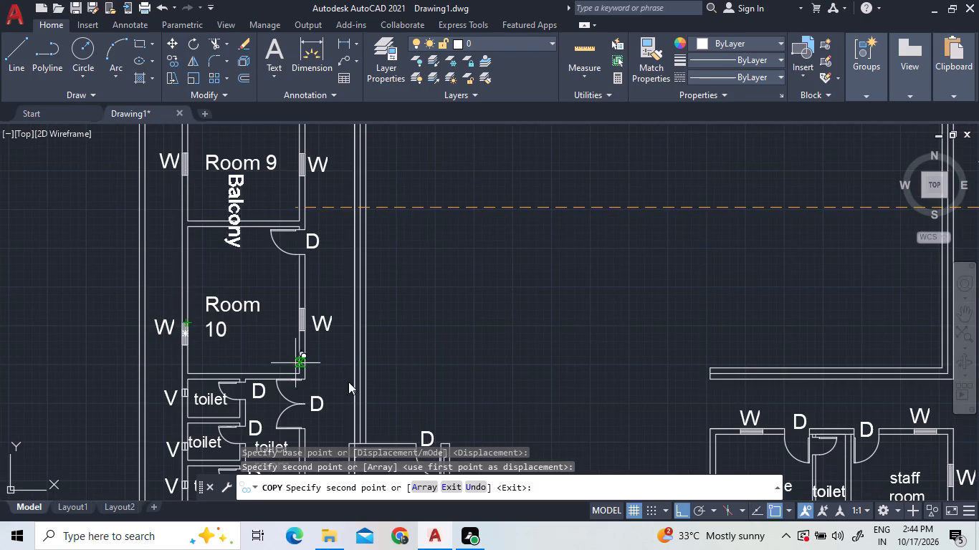
{"action": "double_click", "coordinate": [773, 513]}
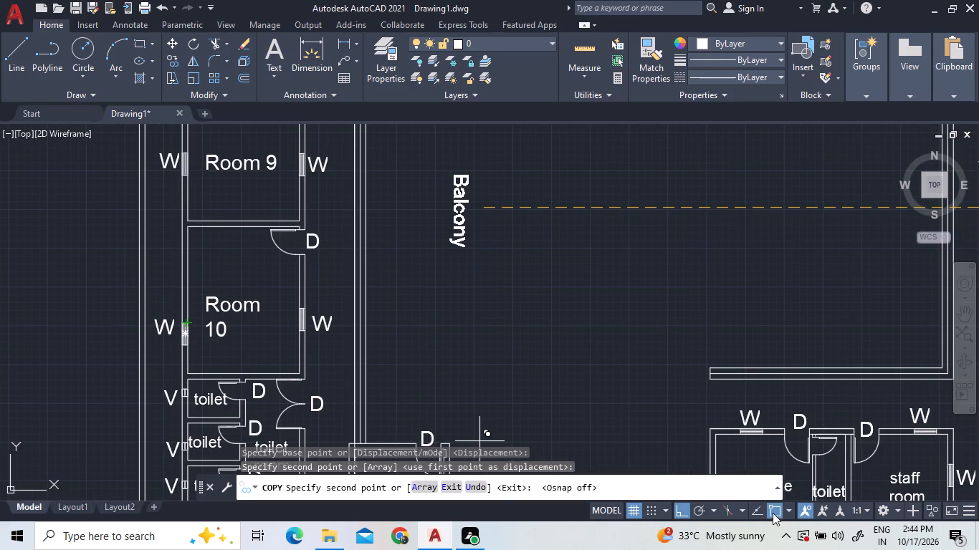
{"action": "double_click", "coordinate": [182, 463]}
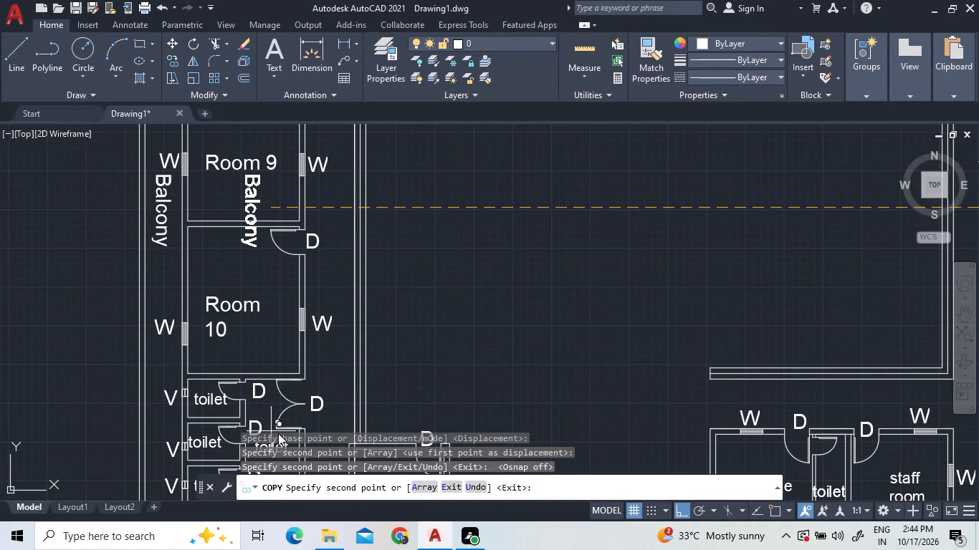
Place another copy of the Balcony text in the middle of the central courtyard and finish copying.
{"action": "left_click", "coordinate": [646, 447]}
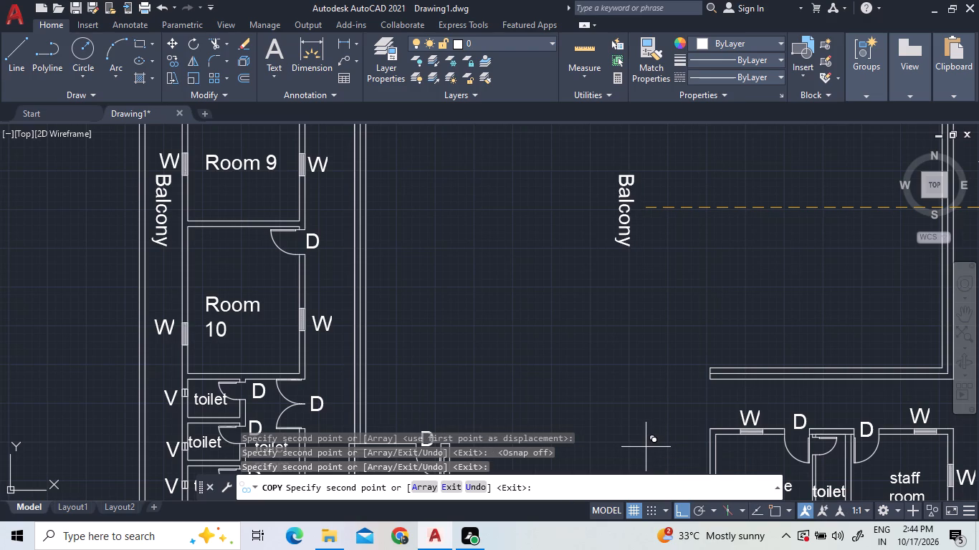
{"action": "scroll", "coordinate": [637, 476], "scroll_direction": "down", "scroll_amount": 3}
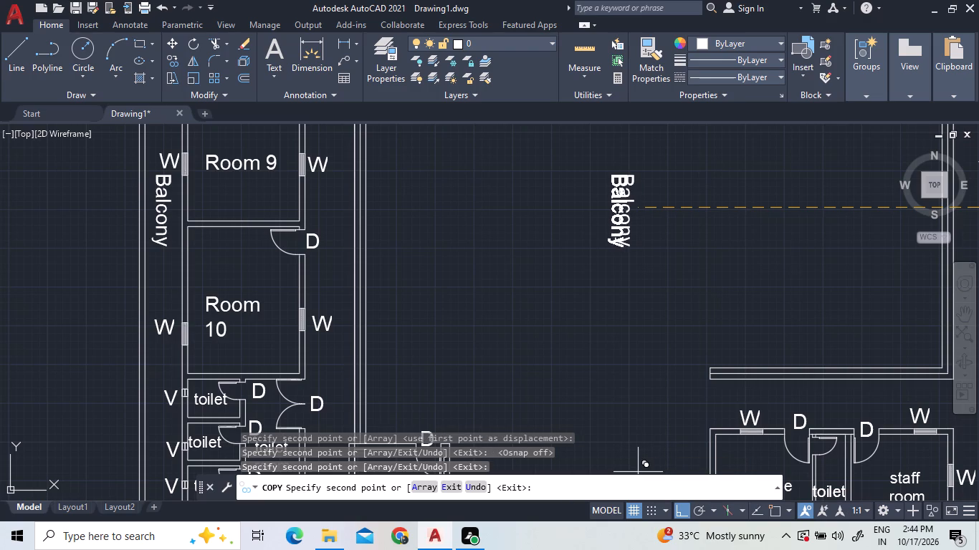
{"action": "key", "text": "Escape"}
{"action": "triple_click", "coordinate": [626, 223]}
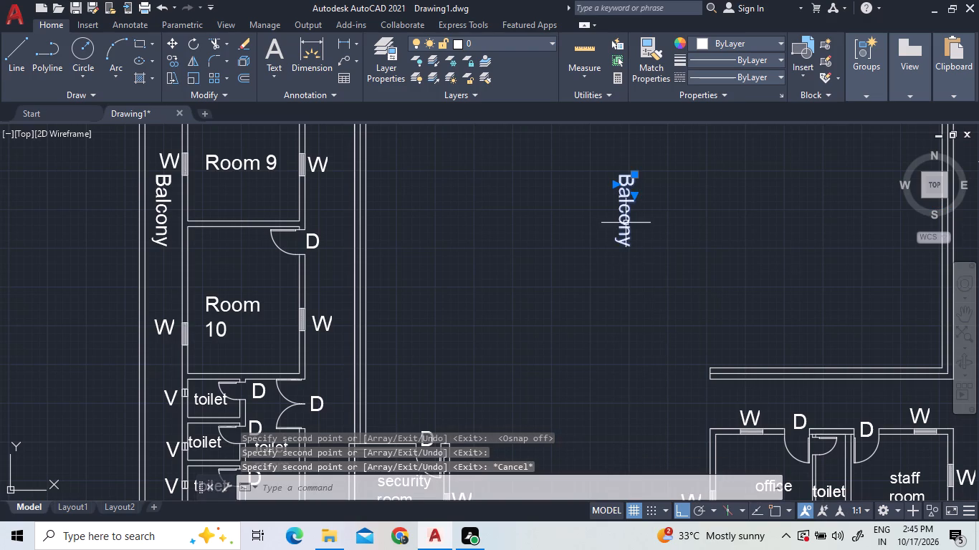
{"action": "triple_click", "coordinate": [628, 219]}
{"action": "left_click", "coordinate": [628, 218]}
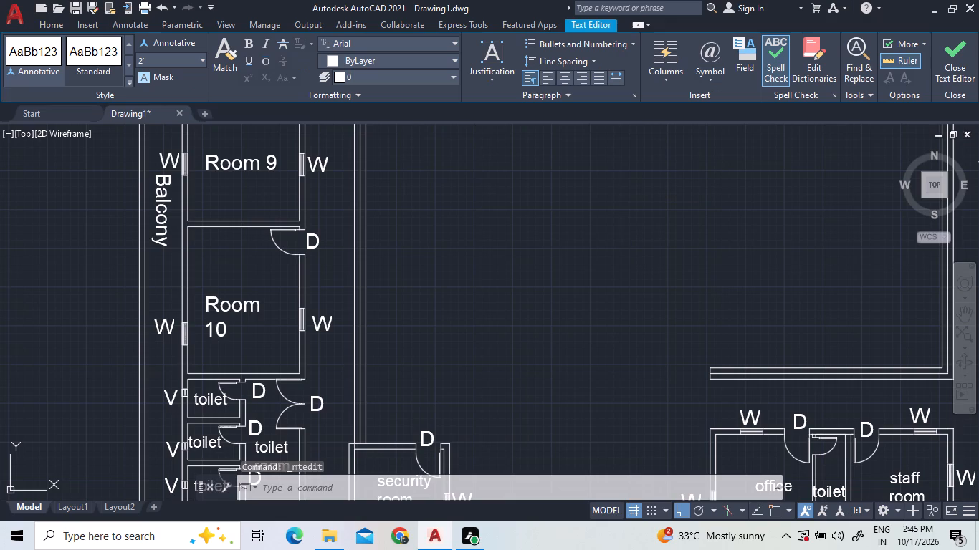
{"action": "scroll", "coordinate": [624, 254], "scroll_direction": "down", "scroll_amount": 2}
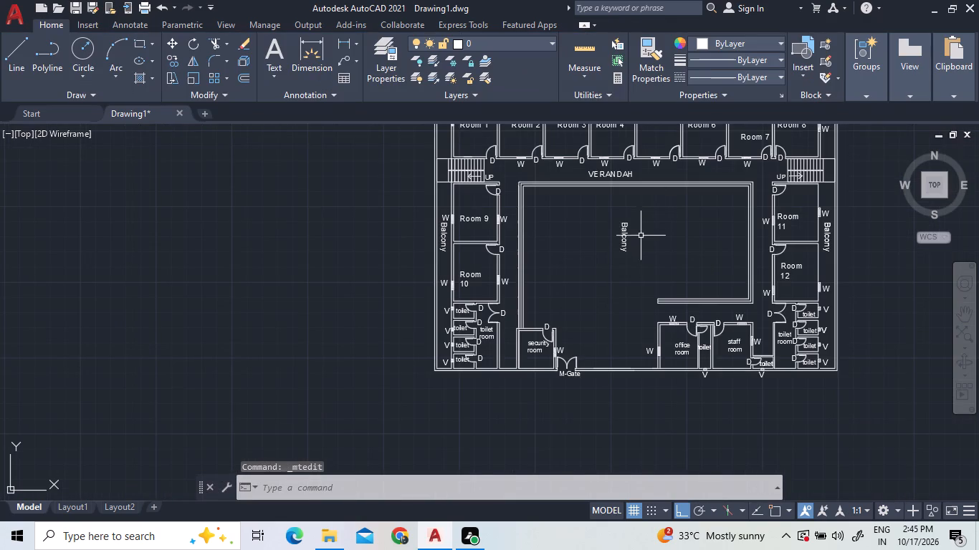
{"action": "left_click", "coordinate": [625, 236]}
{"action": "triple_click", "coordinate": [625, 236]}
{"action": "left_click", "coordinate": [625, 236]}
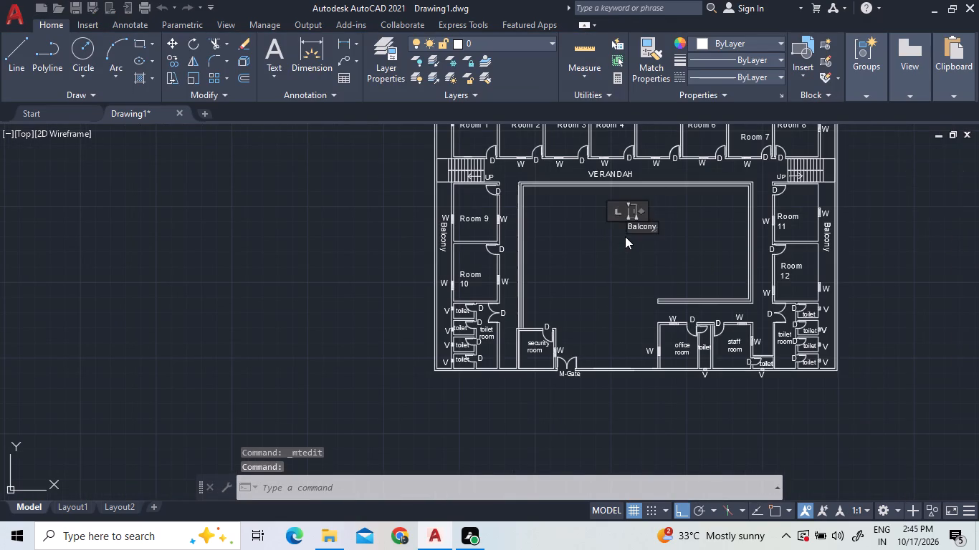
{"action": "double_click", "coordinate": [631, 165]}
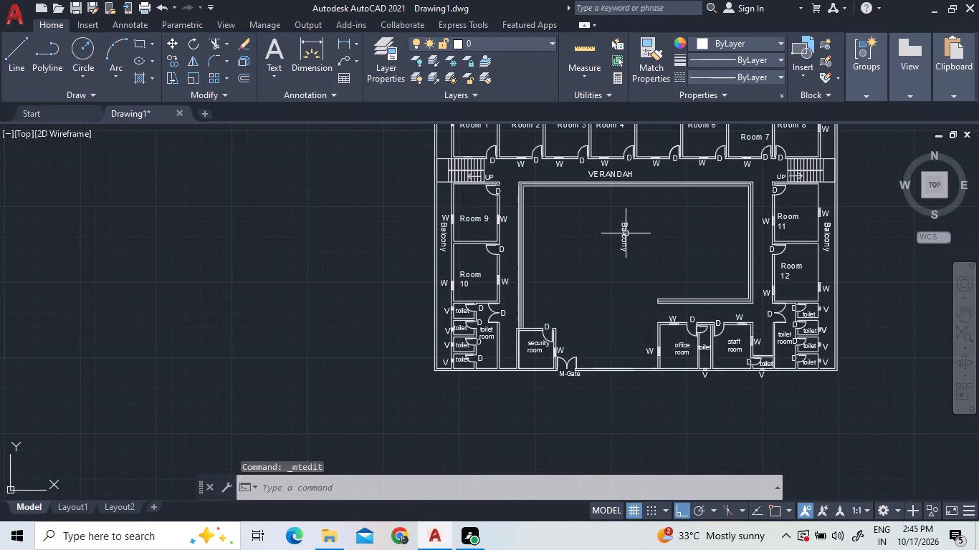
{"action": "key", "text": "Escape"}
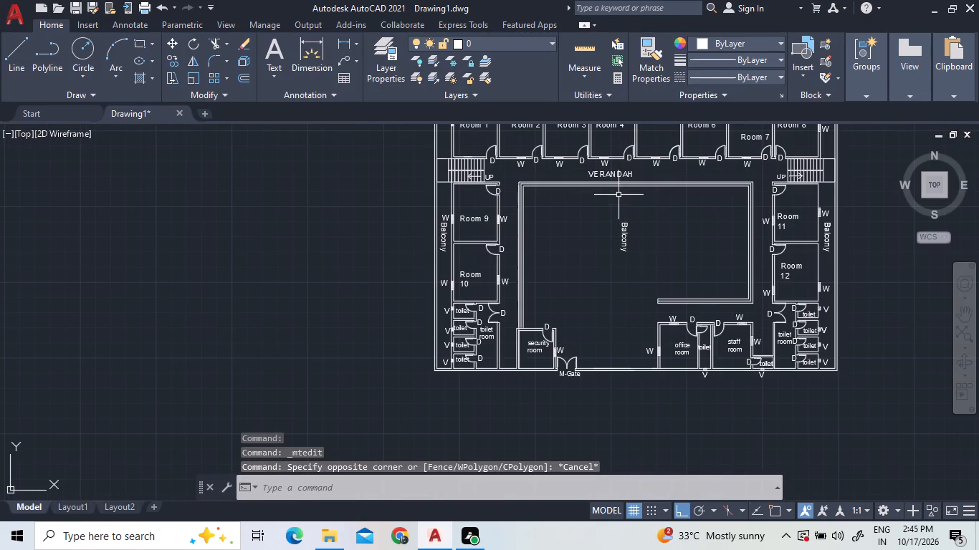
Change the Balcony text in the central courtyard to "playground".
{"action": "double_click", "coordinate": [621, 235]}
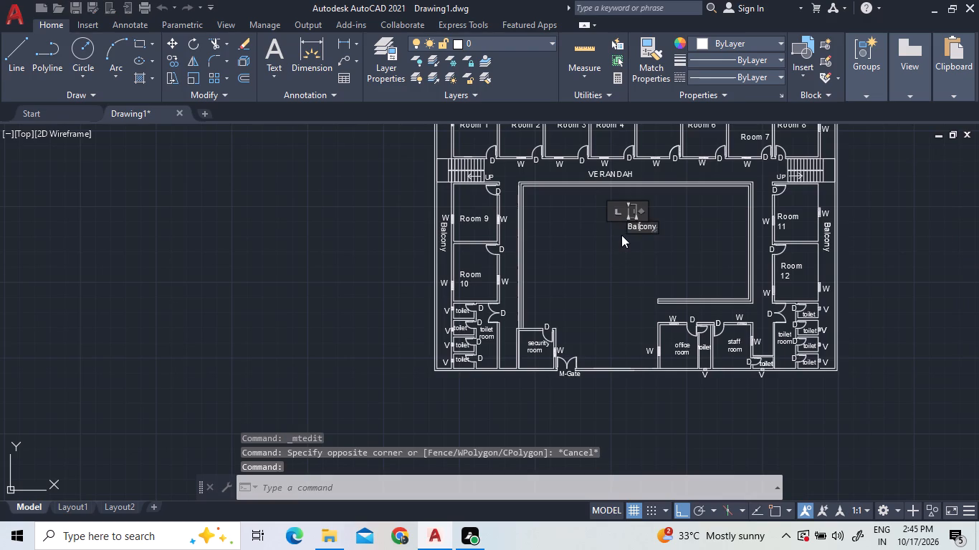
{"action": "scroll", "coordinate": [659, 224], "scroll_direction": "up", "scroll_amount": 3}
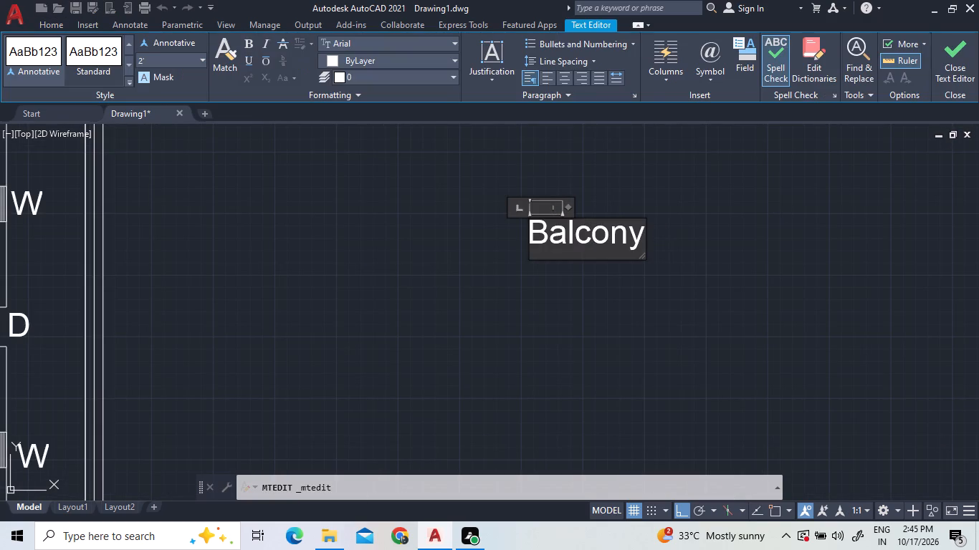
{"action": "left_click", "coordinate": [640, 233]}
{"action": "key", "text": "BackSpace"}
{"action": "key", "text": "BackSpace"}
{"action": "key", "text": "BackSpace"}
{"action": "key", "text": "BackSpace"}
{"action": "key", "text": "BackSpace"}
{"action": "key", "text": "BackSpace"}
{"action": "key", "text": "BackSpace"}
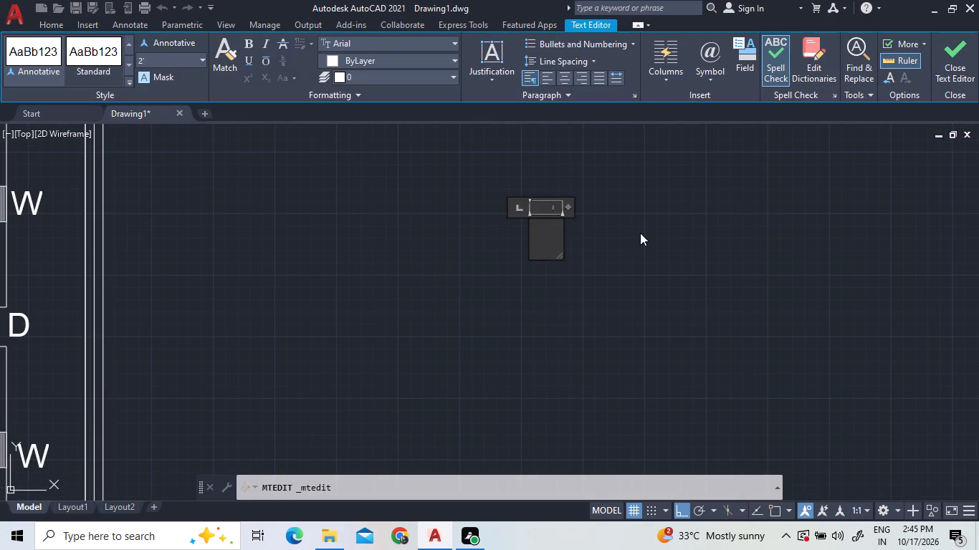
{"action": "type", "text": "play"}
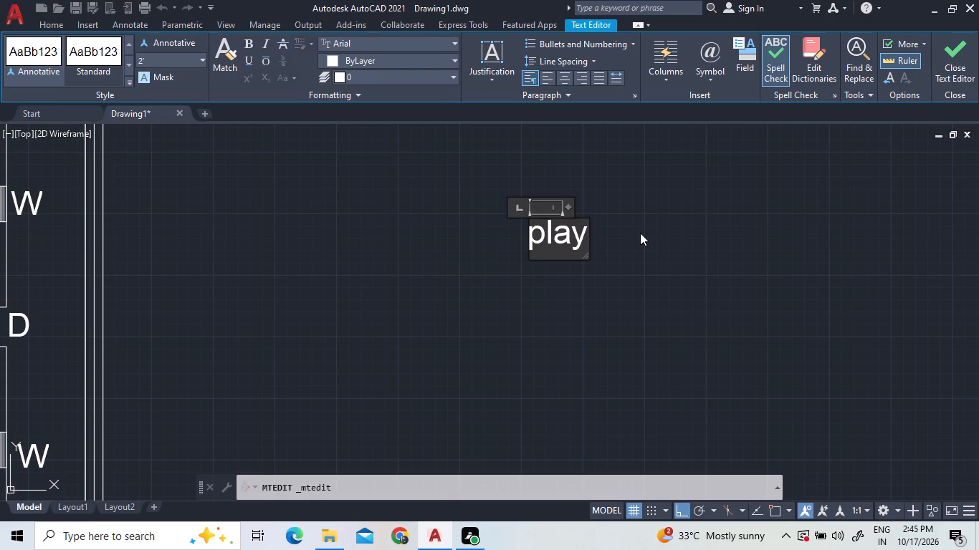
{"action": "type", "text": "gr"}
{"action": "type", "text": "ound"}
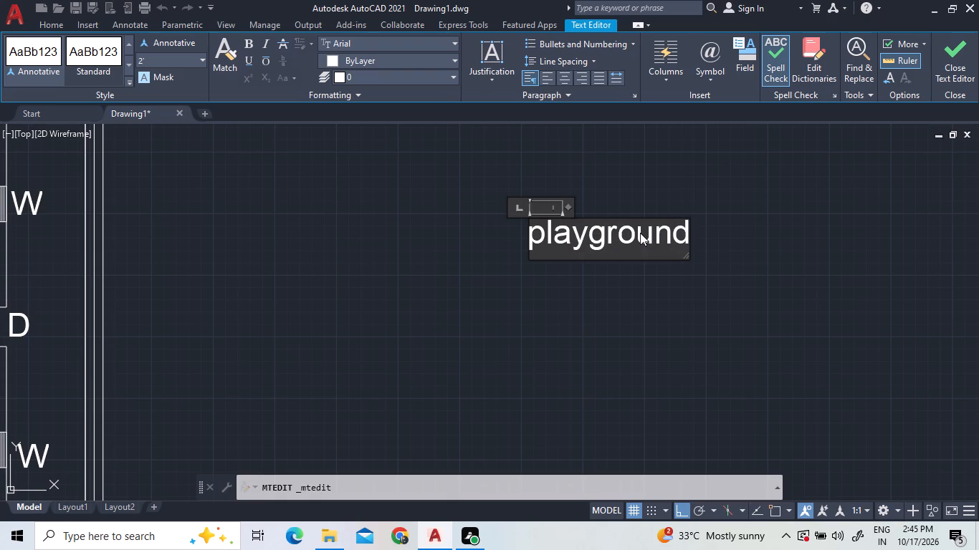
{"action": "left_click", "coordinate": [631, 349]}
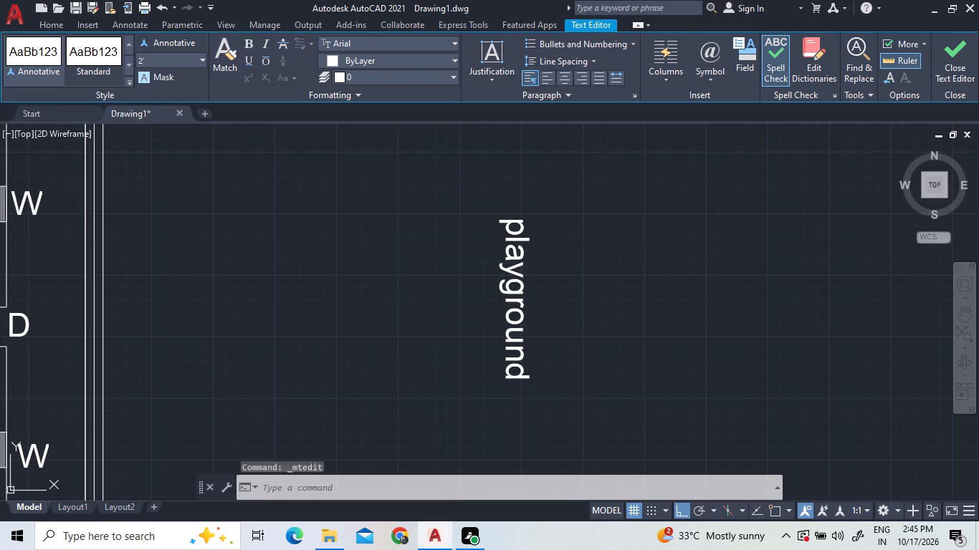
Rotate the playground text, with Ortho on, so it reads horizontally in the courtyard.
{"action": "left_click", "coordinate": [511, 330]}
{"action": "right_click", "coordinate": [518, 327]}
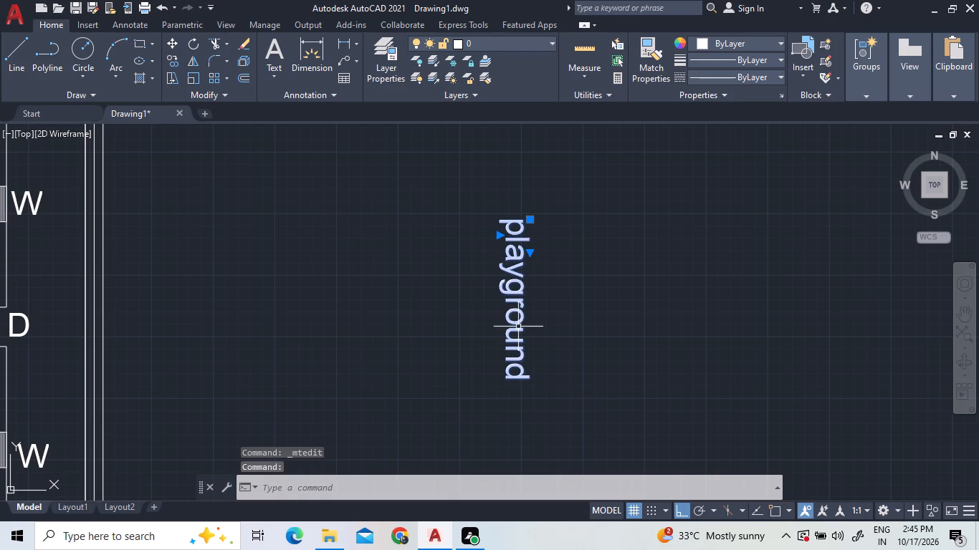
{"action": "left_click", "coordinate": [554, 329]}
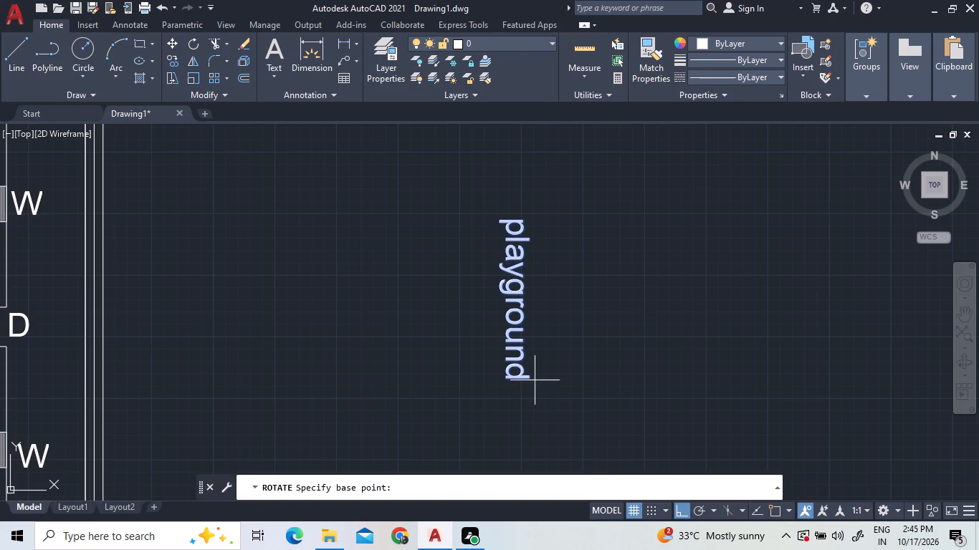
{"action": "left_click", "coordinate": [529, 377]}
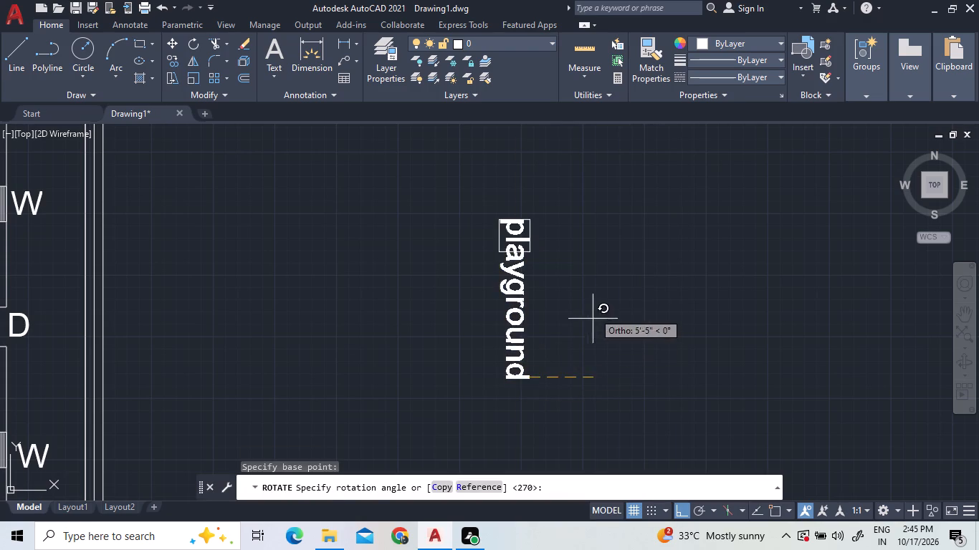
{"action": "left_click", "coordinate": [543, 250]}
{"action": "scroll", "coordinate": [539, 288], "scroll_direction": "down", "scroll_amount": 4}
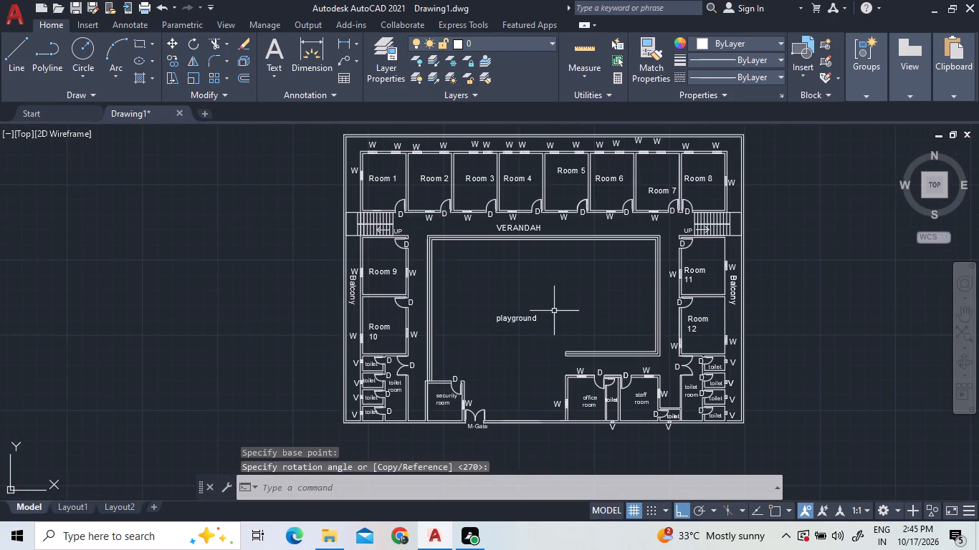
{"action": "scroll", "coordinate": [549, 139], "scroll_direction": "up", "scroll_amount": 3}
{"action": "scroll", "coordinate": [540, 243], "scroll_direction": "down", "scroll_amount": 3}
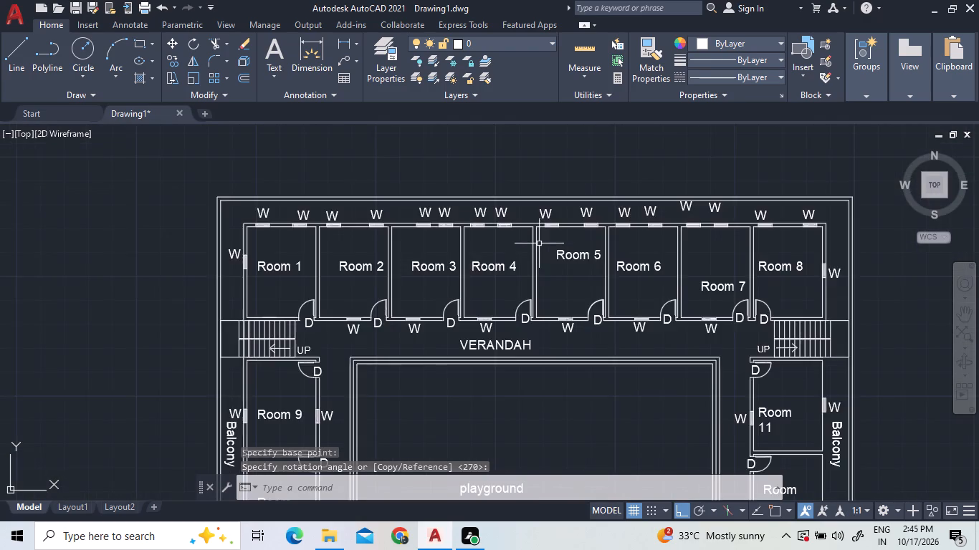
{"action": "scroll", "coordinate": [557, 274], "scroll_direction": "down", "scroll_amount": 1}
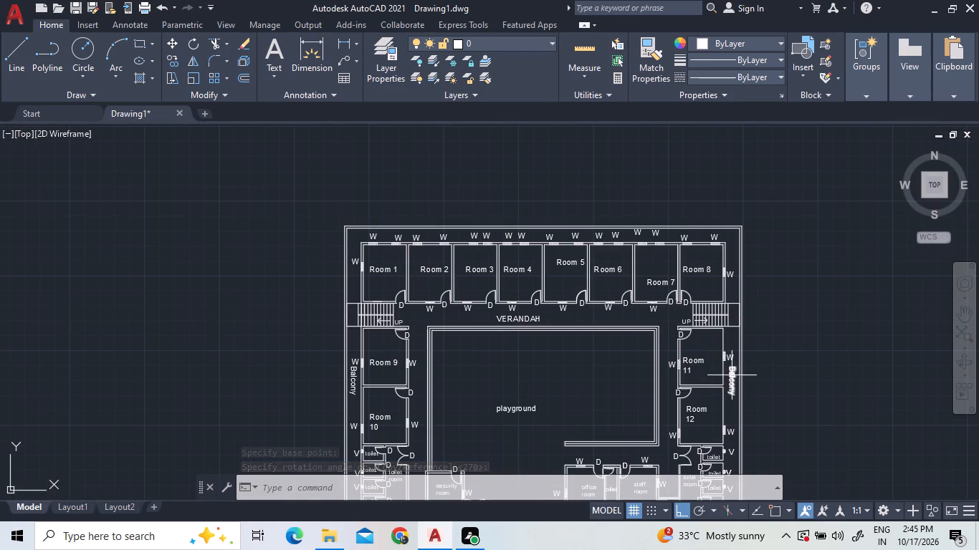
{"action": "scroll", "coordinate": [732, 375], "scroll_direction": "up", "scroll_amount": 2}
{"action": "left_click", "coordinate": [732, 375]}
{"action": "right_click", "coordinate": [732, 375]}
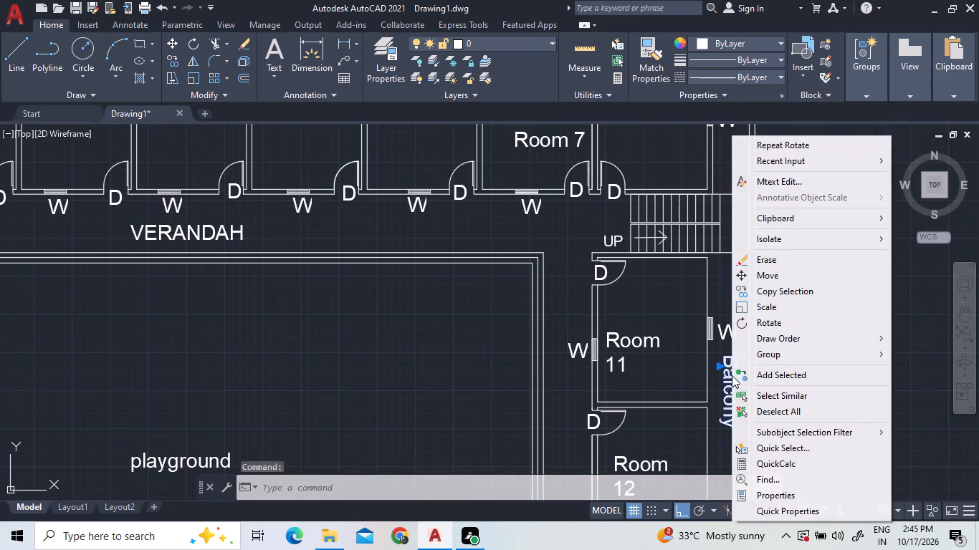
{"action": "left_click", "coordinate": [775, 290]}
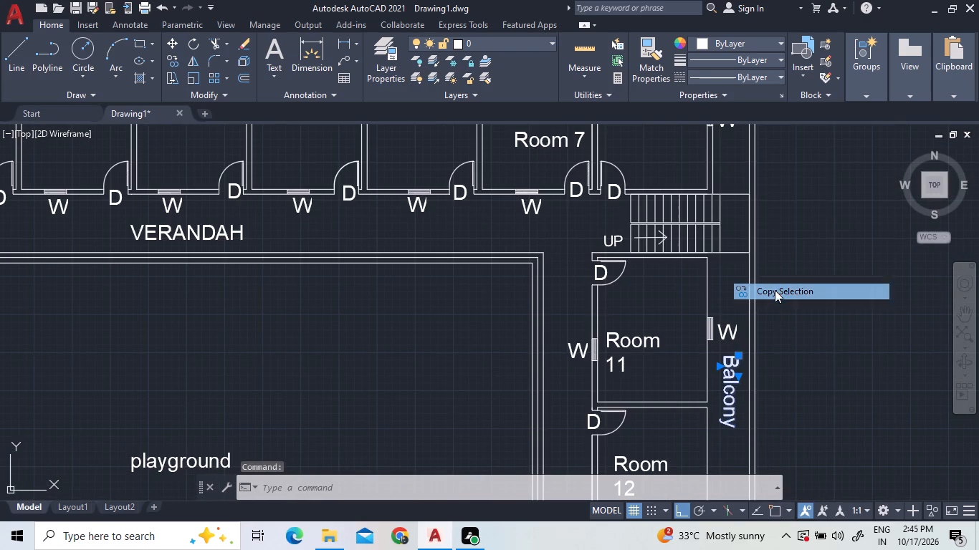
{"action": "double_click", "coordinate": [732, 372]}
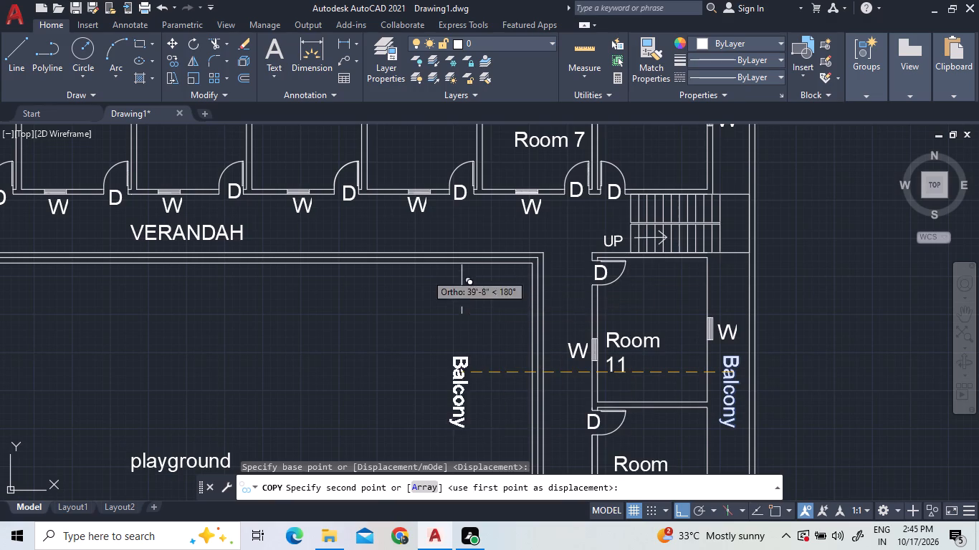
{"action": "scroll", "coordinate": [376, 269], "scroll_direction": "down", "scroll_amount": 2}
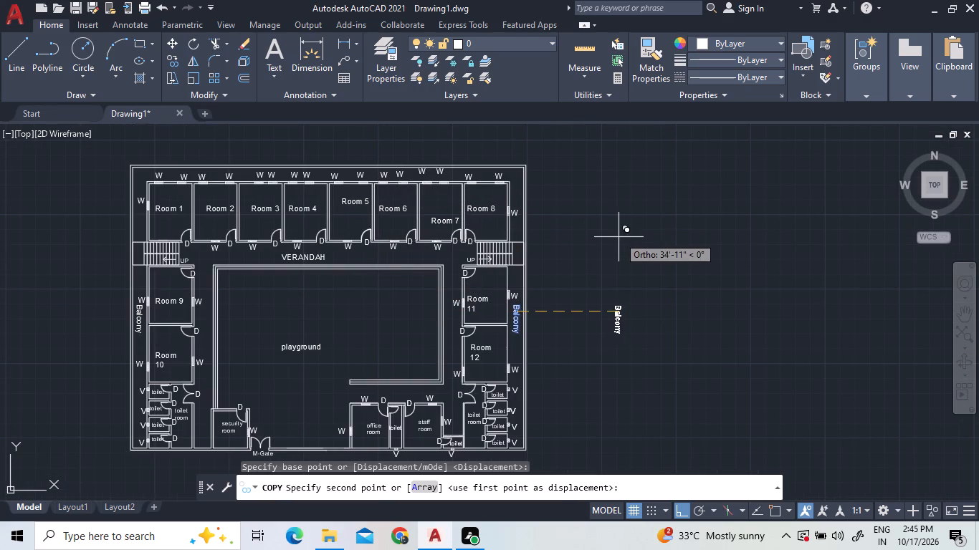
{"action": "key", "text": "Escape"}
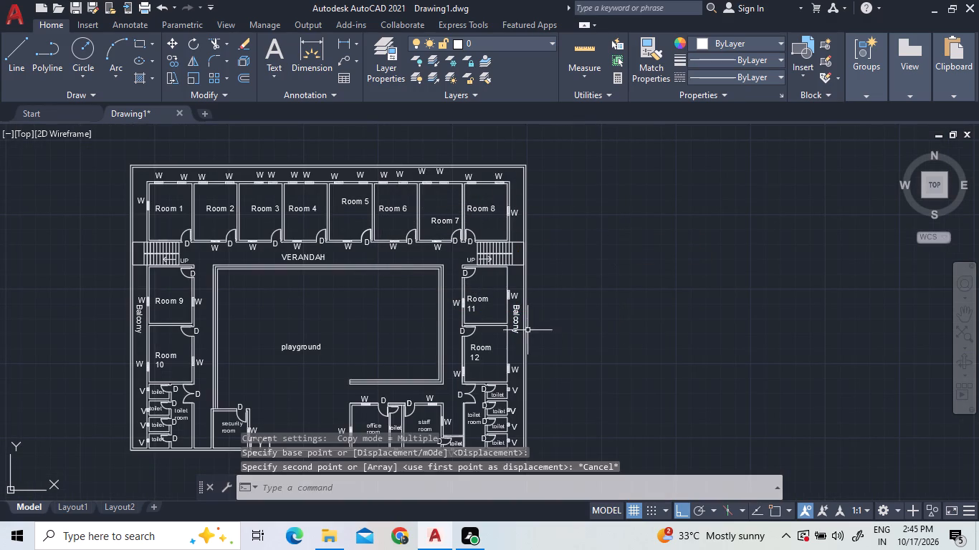
Copy the east strip's vertical Balcony text 13'-0" east, into the empty space outside the building's east wall.
{"action": "left_click", "coordinate": [514, 331]}
{"action": "right_click", "coordinate": [588, 292]}
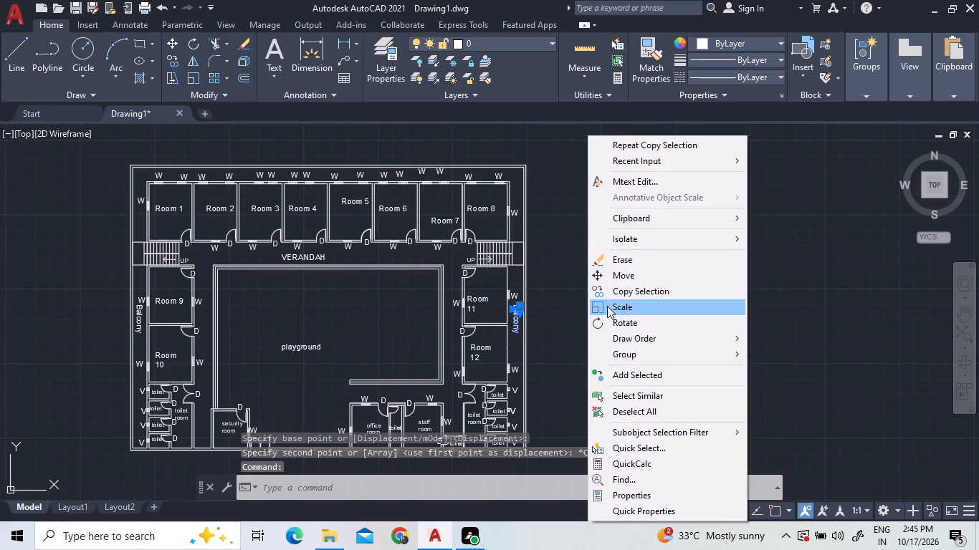
{"action": "left_click", "coordinate": [616, 295]}
{"action": "double_click", "coordinate": [608, 301]}
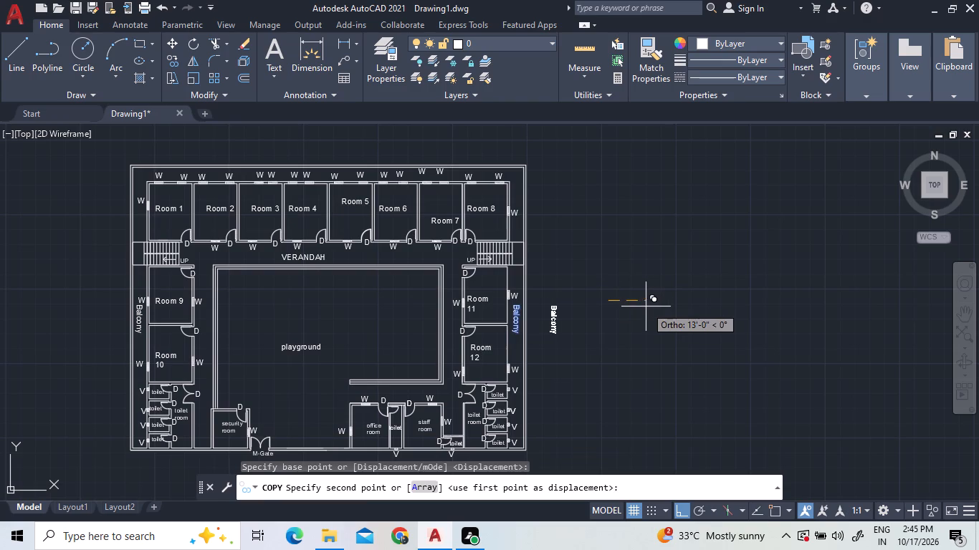
{"action": "left_click", "coordinate": [647, 303]}
{"action": "key", "text": "Escape"}
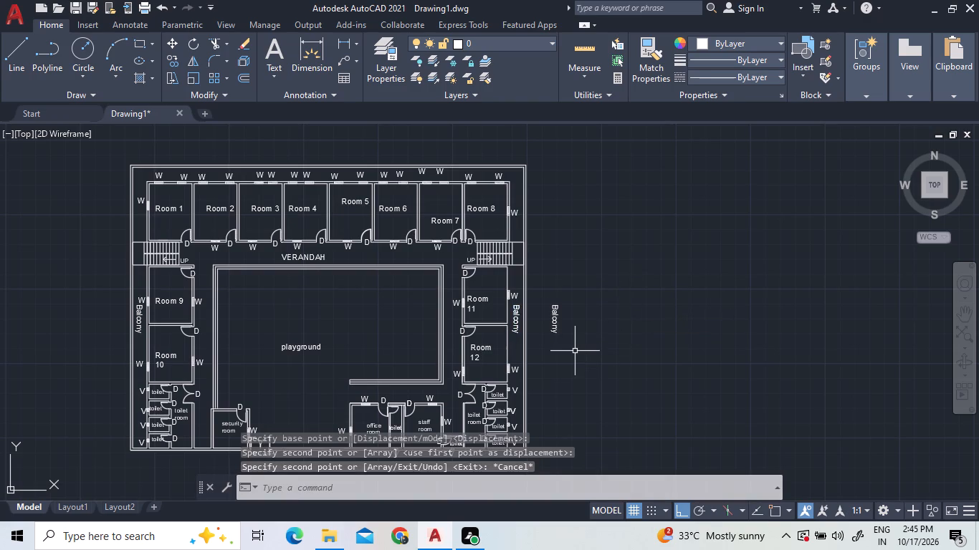
Rotate the Balcony copy outside the east wall by 90° so it reads horizontally.
{"action": "left_click", "coordinate": [572, 343]}
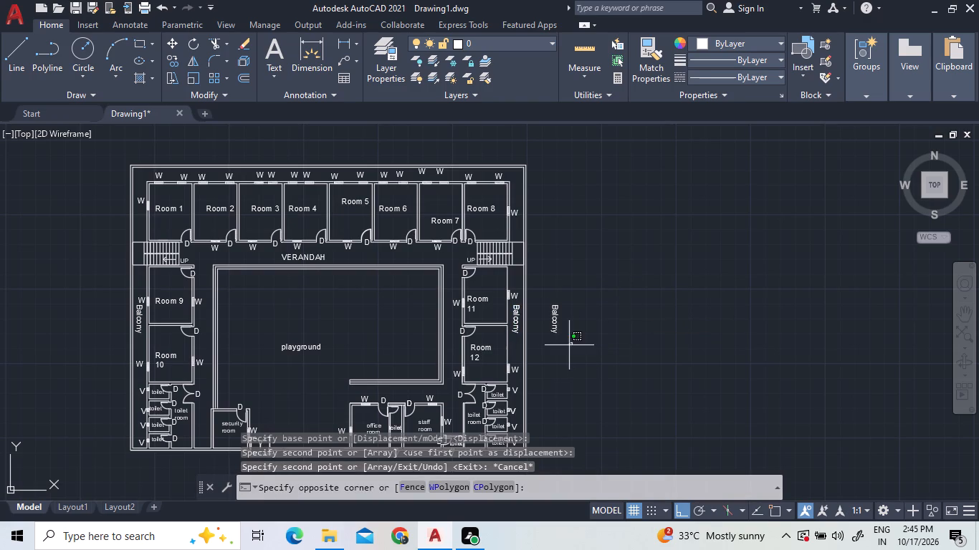
{"action": "double_click", "coordinate": [552, 297]}
{"action": "right_click", "coordinate": [540, 316]}
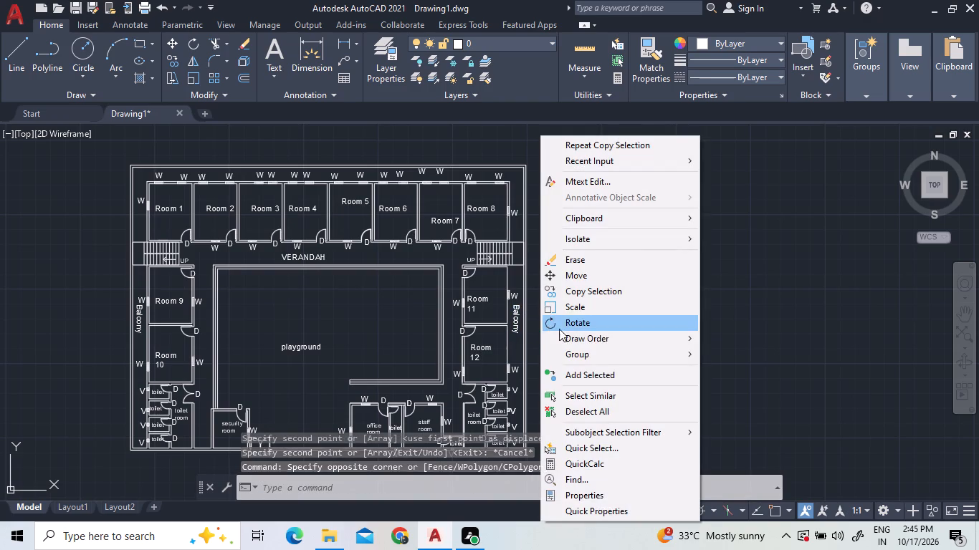
{"action": "left_click", "coordinate": [567, 320]}
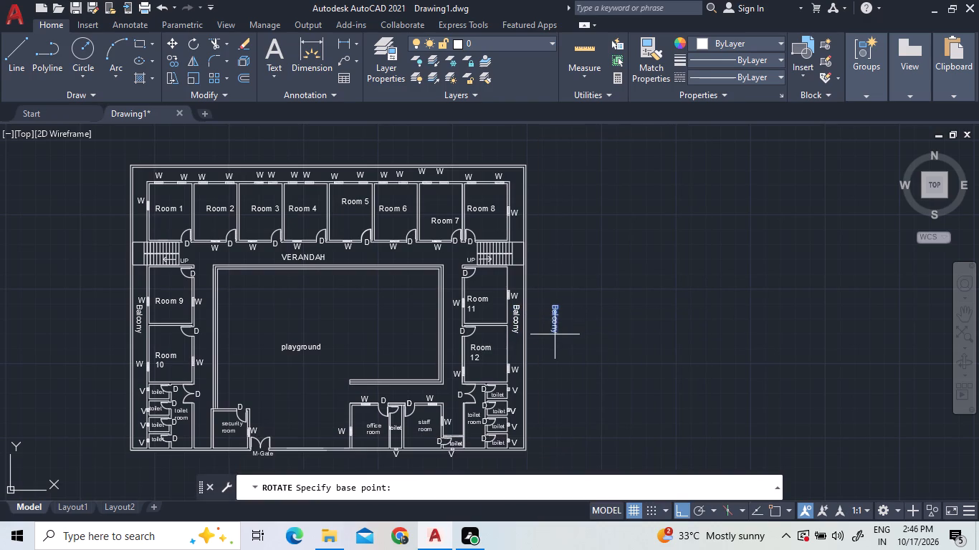
{"action": "left_click", "coordinate": [558, 332]}
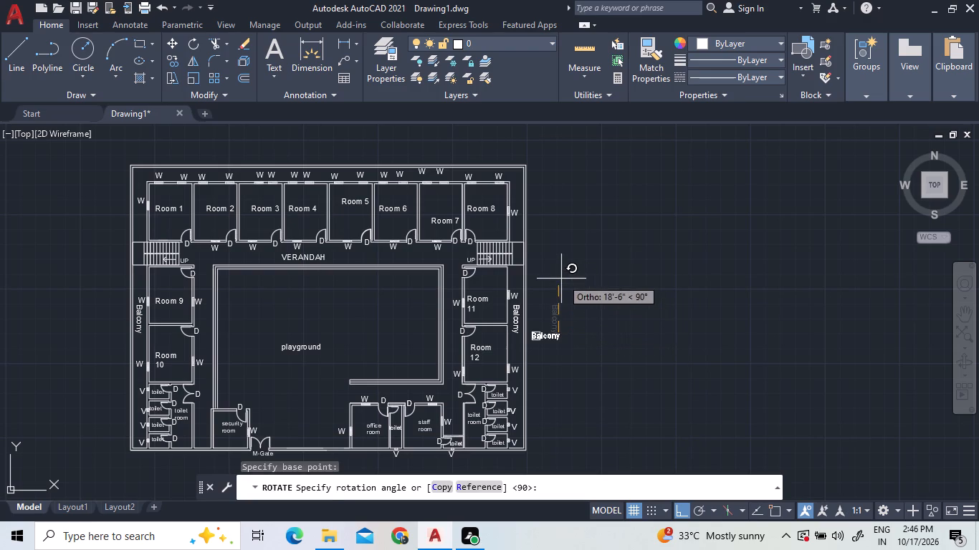
{"action": "left_click", "coordinate": [561, 279]}
Copy the horizontal Balcony text, with Ortho off, into the north strip above Room 5 and finish copying.
{"action": "left_click", "coordinate": [558, 347]}
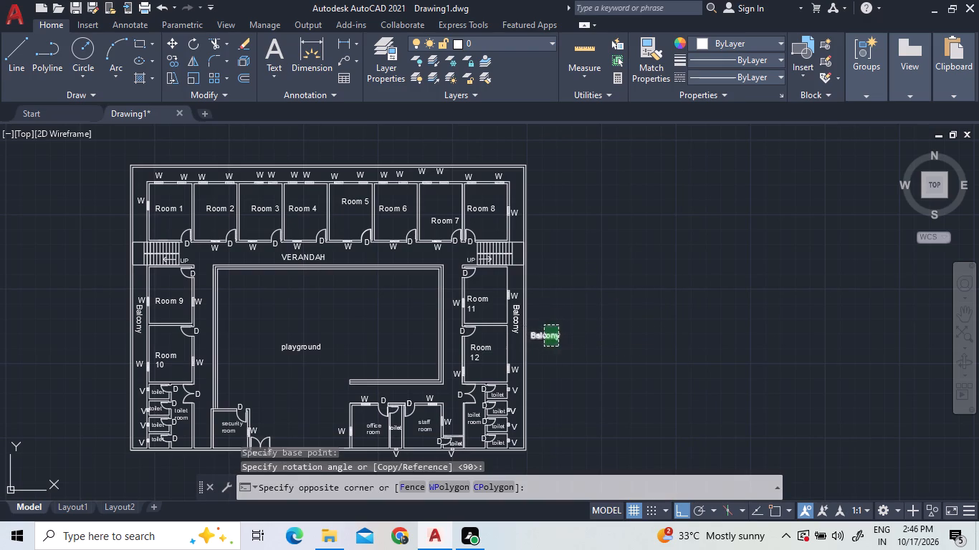
{"action": "left_click", "coordinate": [544, 325]}
{"action": "right_click", "coordinate": [545, 332]}
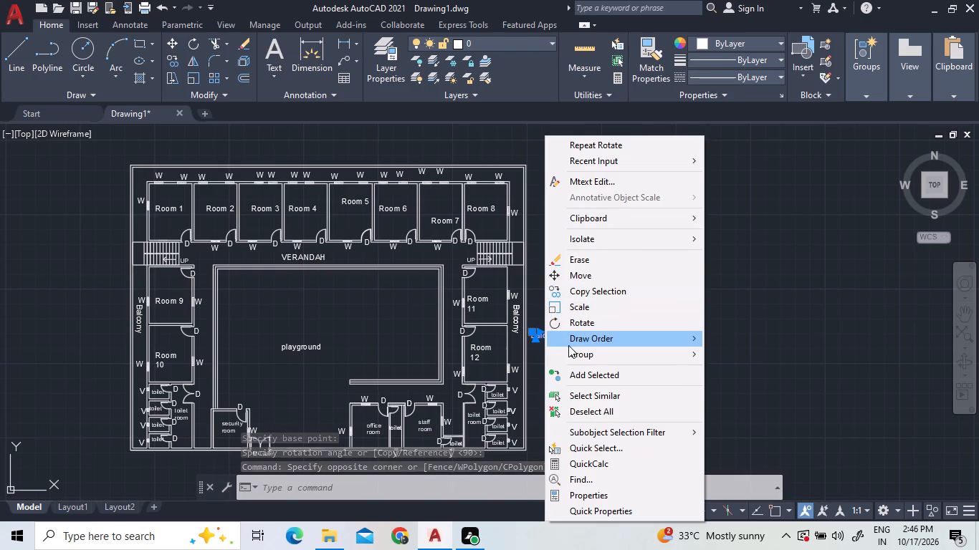
{"action": "left_click", "coordinate": [581, 289]}
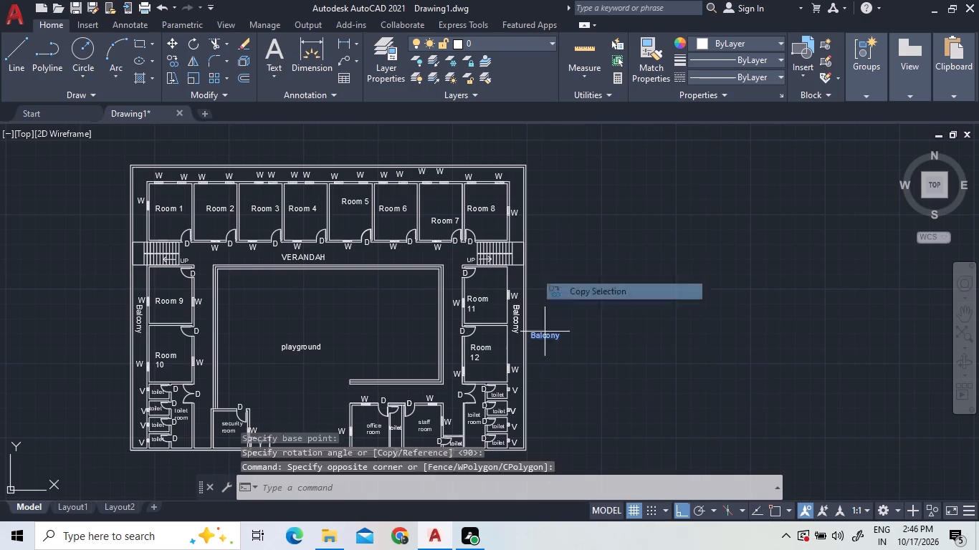
{"action": "left_click", "coordinate": [568, 332]}
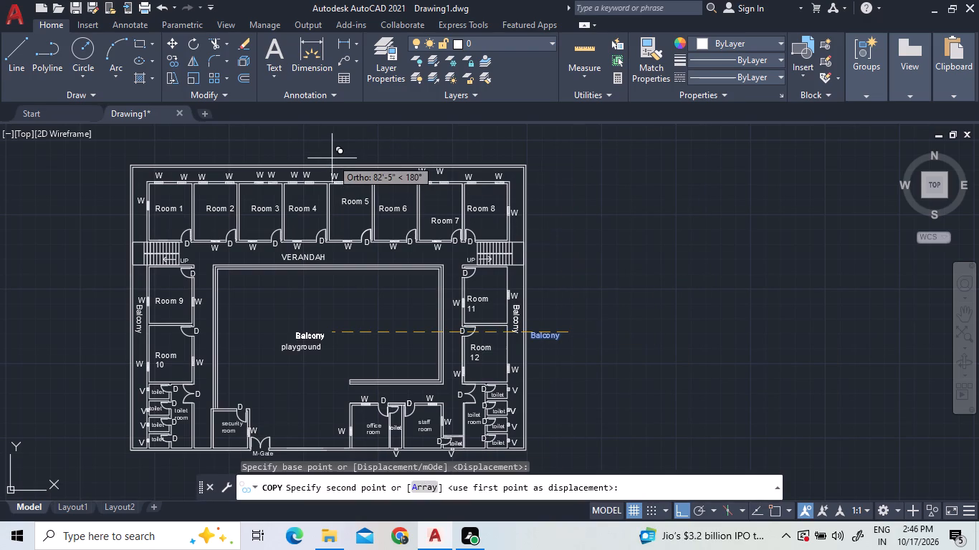
{"action": "key", "text": "F8"}
{"action": "scroll", "coordinate": [341, 179], "scroll_direction": "up", "scroll_amount": 4}
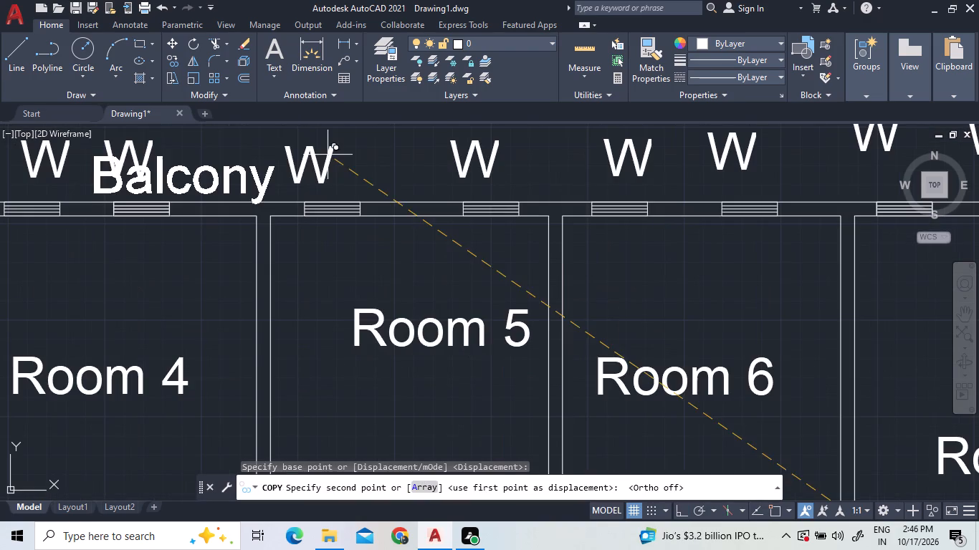
{"action": "scroll", "coordinate": [363, 145], "scroll_direction": "down", "scroll_amount": 3}
{"action": "scroll", "coordinate": [364, 133], "scroll_direction": "up", "scroll_amount": 4}
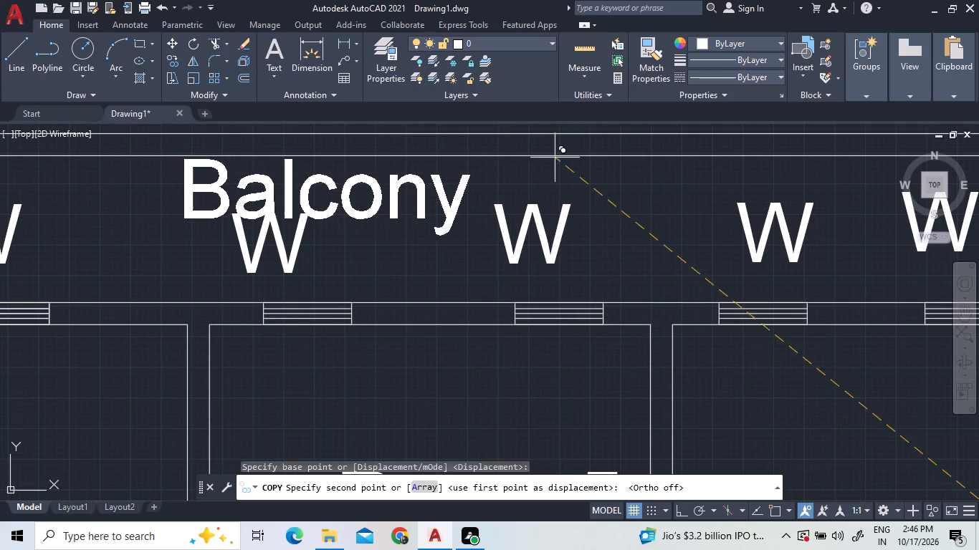
{"action": "left_click", "coordinate": [522, 155]}
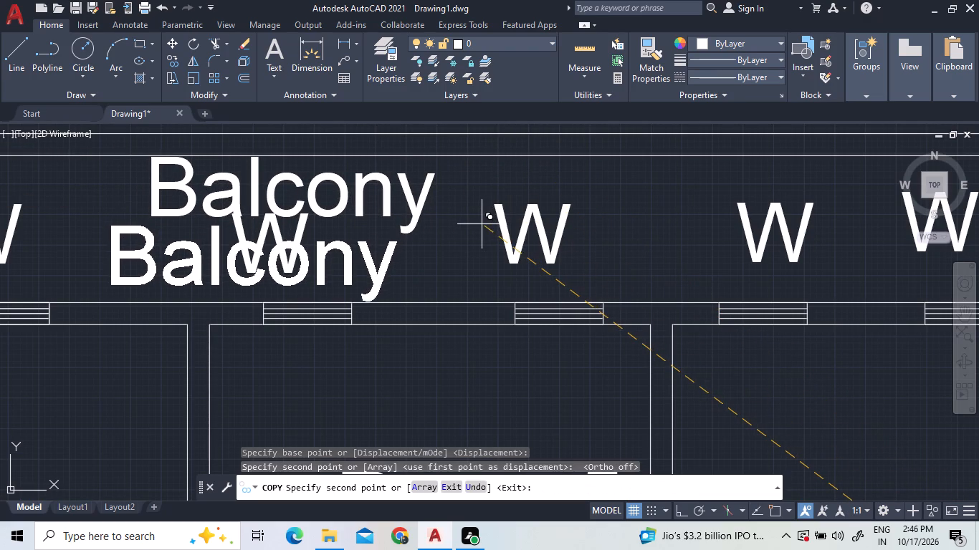
{"action": "scroll", "coordinate": [482, 224], "scroll_direction": "down", "scroll_amount": 2}
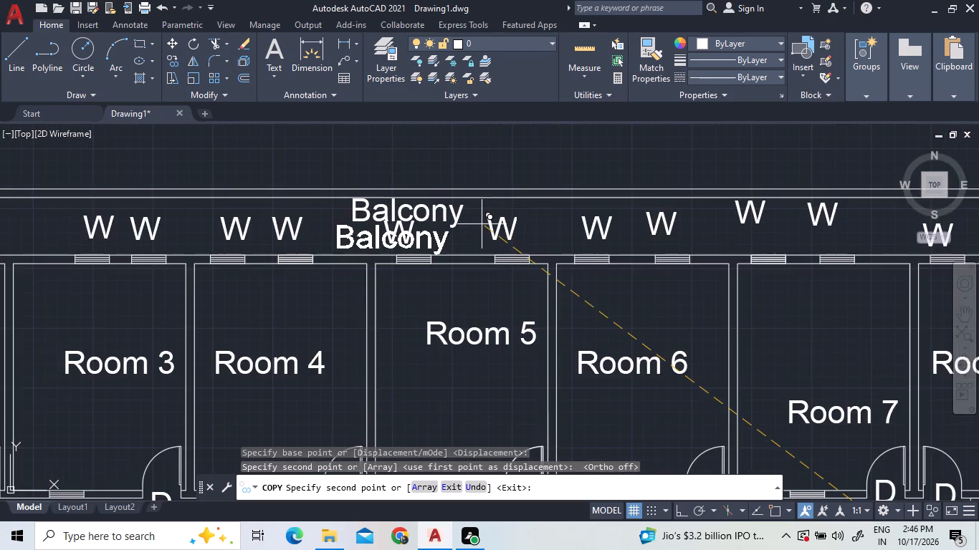
{"action": "scroll", "coordinate": [482, 224], "scroll_direction": "down", "scroll_amount": 4}
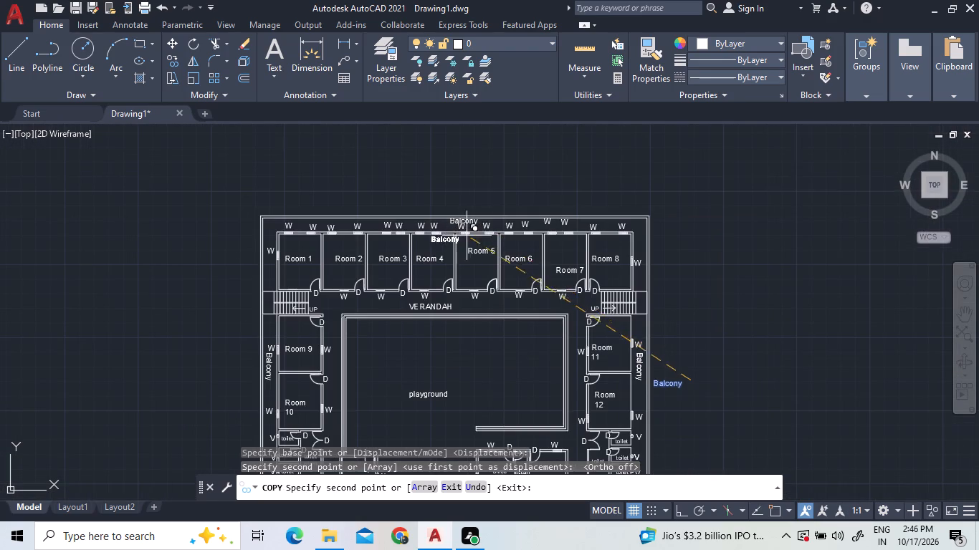
{"action": "scroll", "coordinate": [465, 236], "scroll_direction": "down", "scroll_amount": 3}
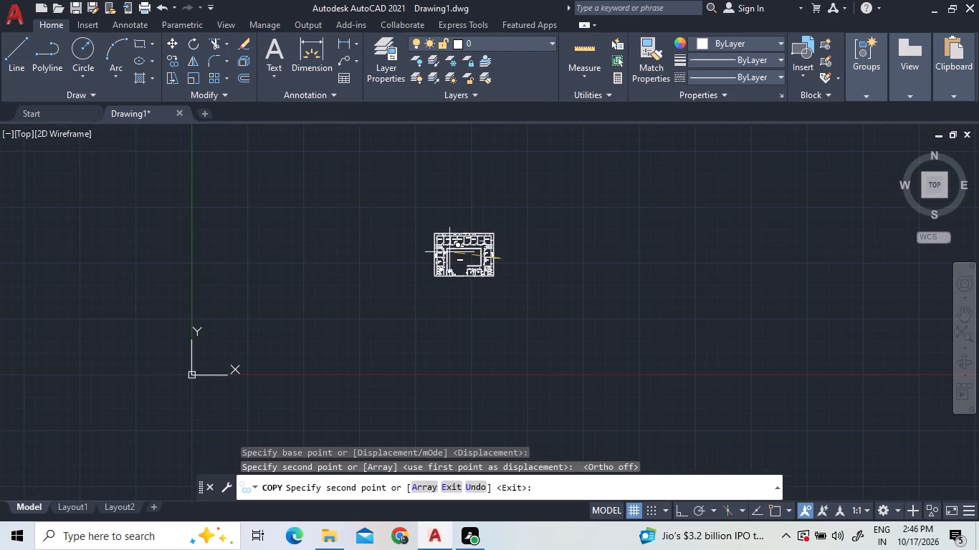
{"action": "scroll", "coordinate": [449, 255], "scroll_direction": "up", "scroll_amount": 5}
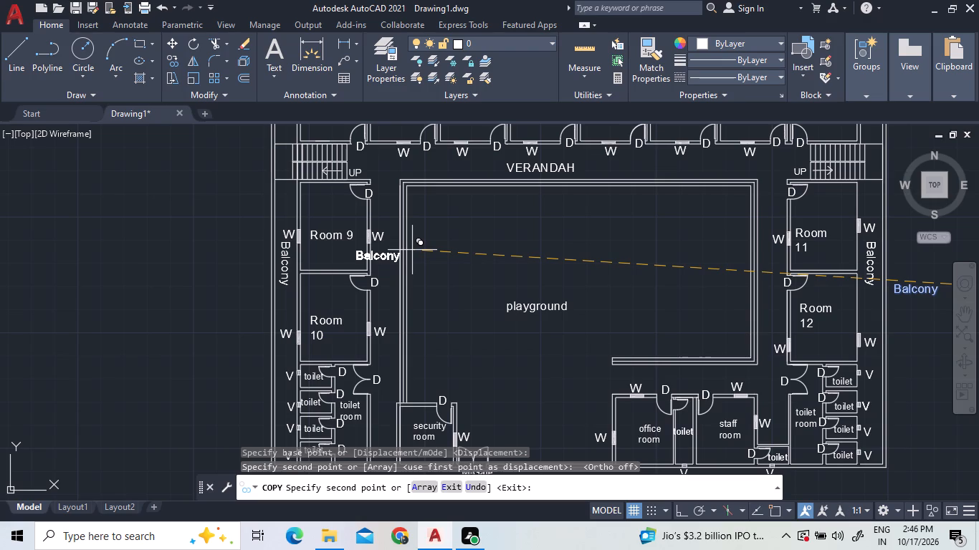
{"action": "key", "text": "Escape"}
{"action": "key", "text": "Escape"}
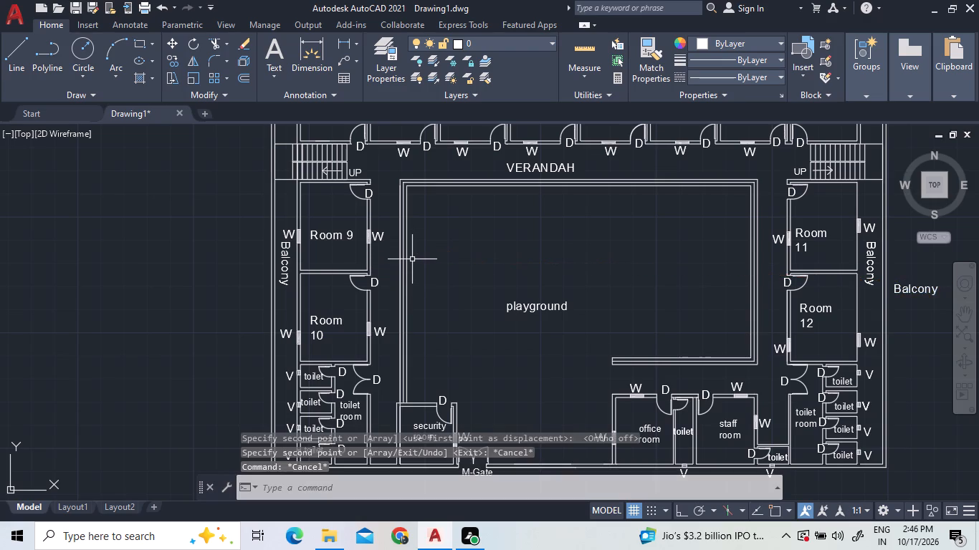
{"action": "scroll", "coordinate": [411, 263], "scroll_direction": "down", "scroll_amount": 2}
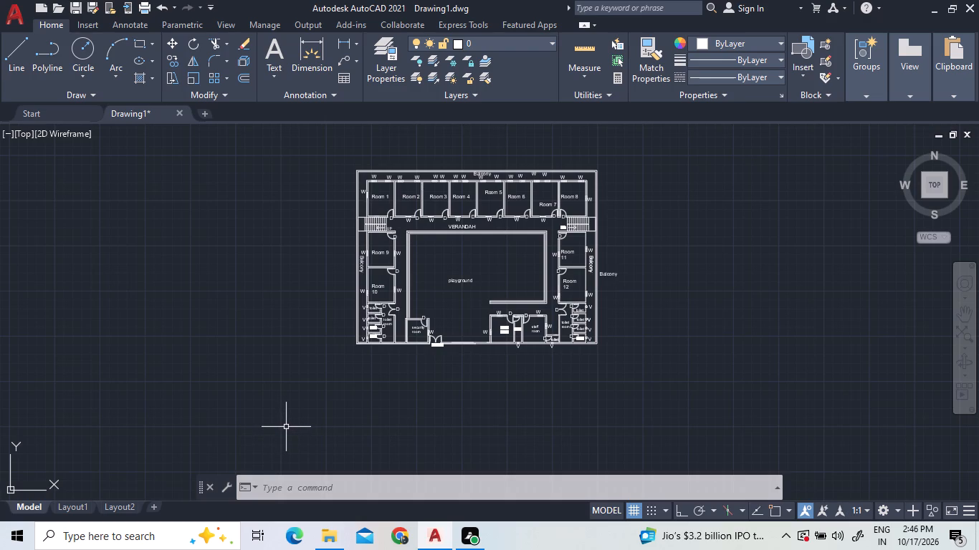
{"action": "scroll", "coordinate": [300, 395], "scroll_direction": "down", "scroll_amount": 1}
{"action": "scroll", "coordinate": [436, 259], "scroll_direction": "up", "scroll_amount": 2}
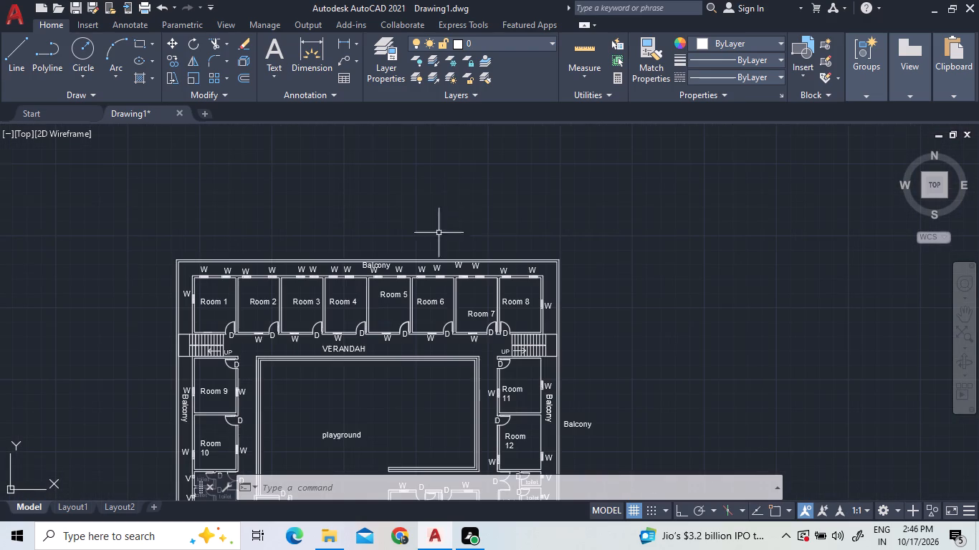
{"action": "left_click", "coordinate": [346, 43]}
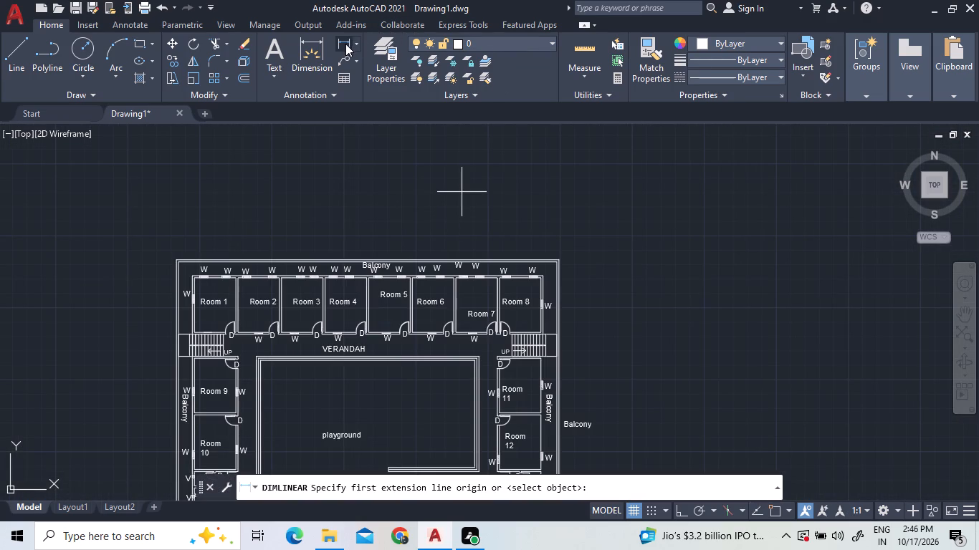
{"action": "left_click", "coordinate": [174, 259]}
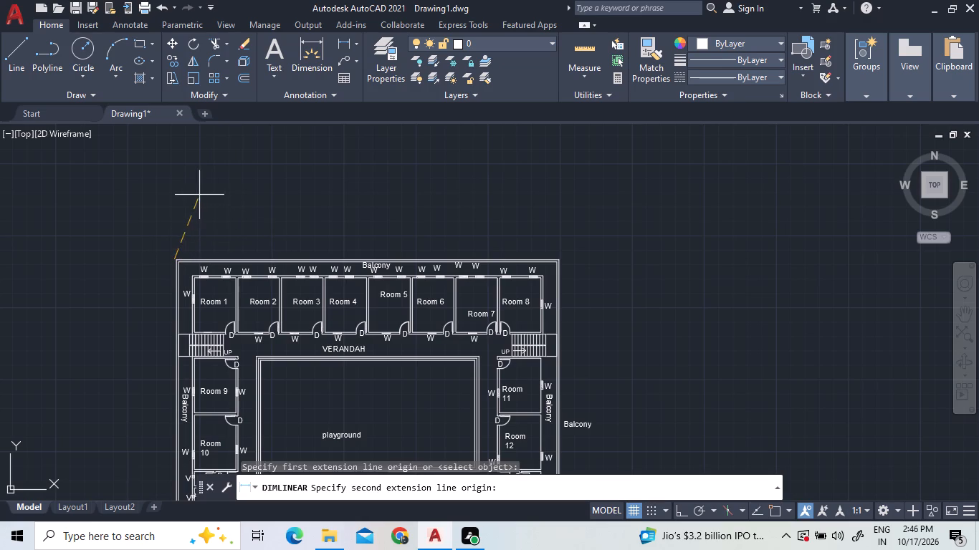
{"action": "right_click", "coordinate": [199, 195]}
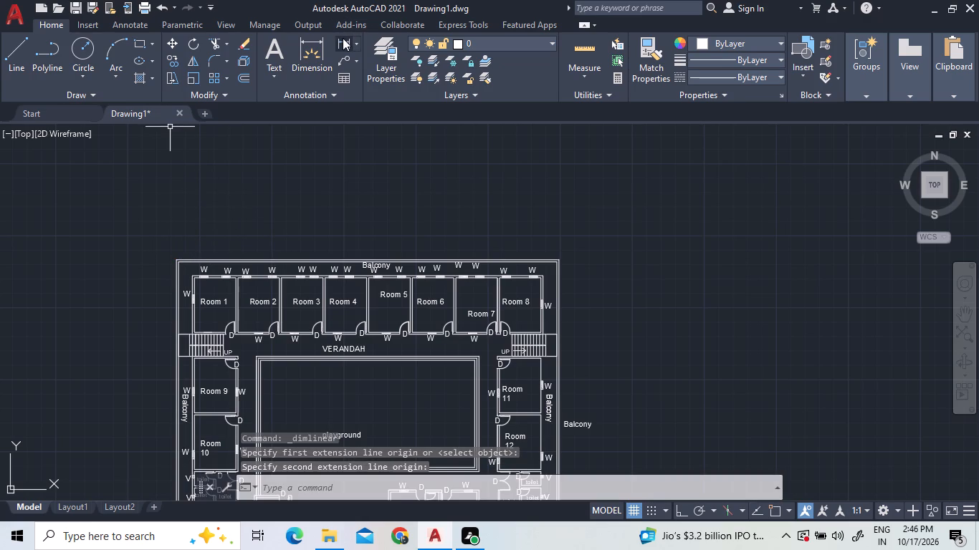
With object snap, snap tracking and Ortho on, add a linear dimension above the building across the full north outer wall.
{"action": "double_click", "coordinate": [343, 38]}
{"action": "scroll", "coordinate": [214, 256], "scroll_direction": "up", "scroll_amount": 3}
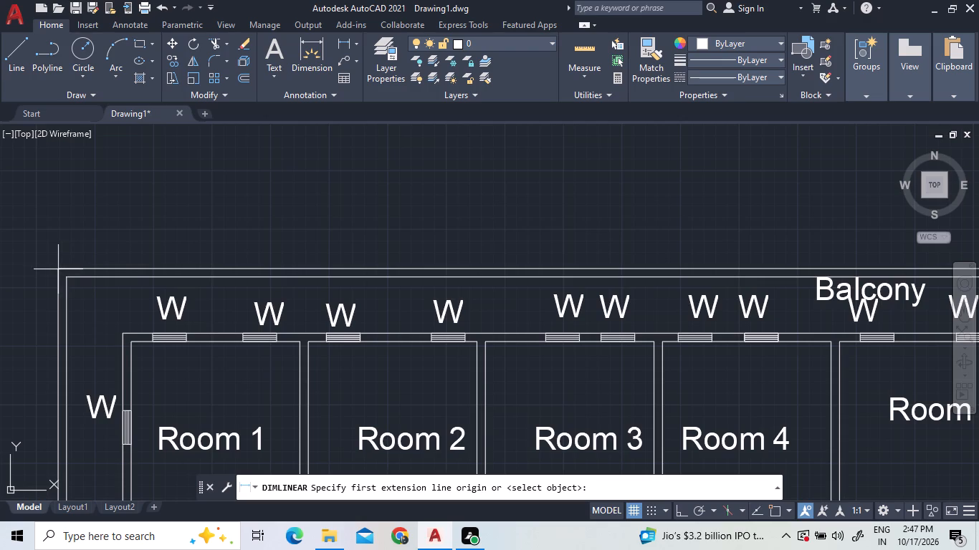
{"action": "left_click", "coordinate": [758, 508]}
{"action": "double_click", "coordinate": [770, 504]}
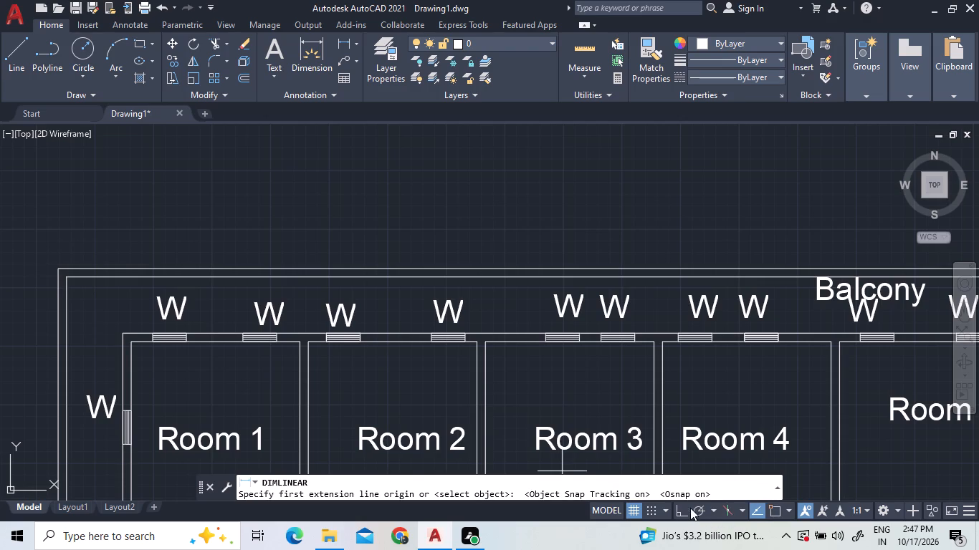
{"action": "double_click", "coordinate": [681, 508]}
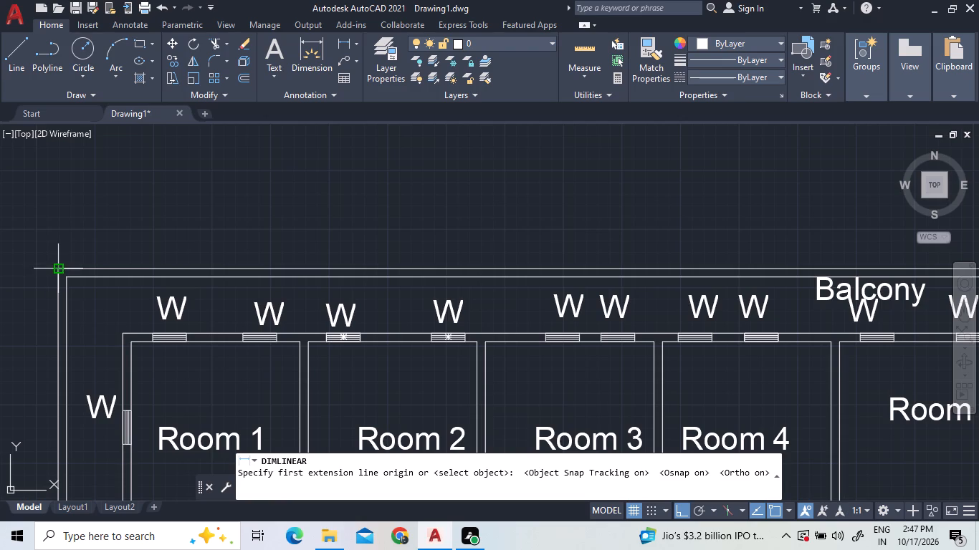
{"action": "double_click", "coordinate": [54, 273]}
{"action": "scroll", "coordinate": [118, 259], "scroll_direction": "down", "scroll_amount": 3}
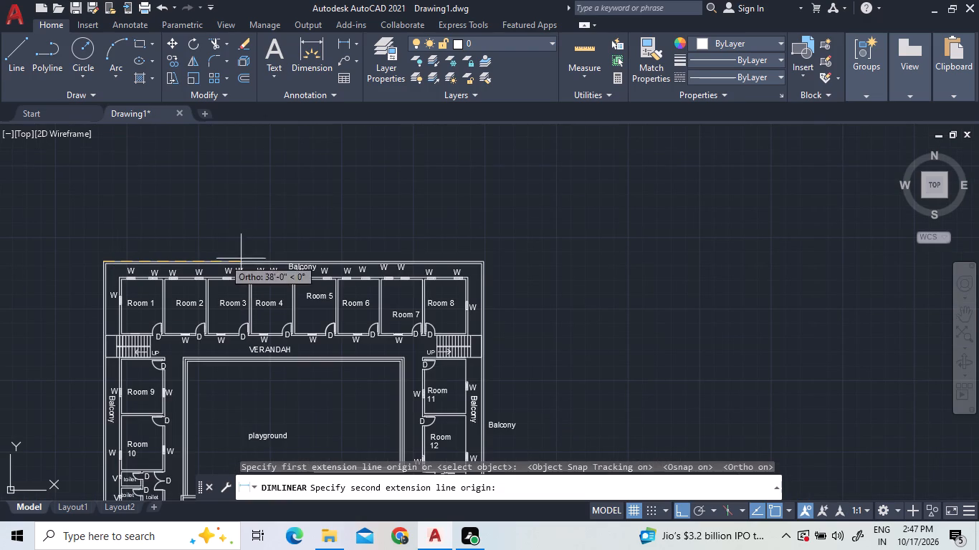
{"action": "scroll", "coordinate": [488, 267], "scroll_direction": "up", "scroll_amount": 3}
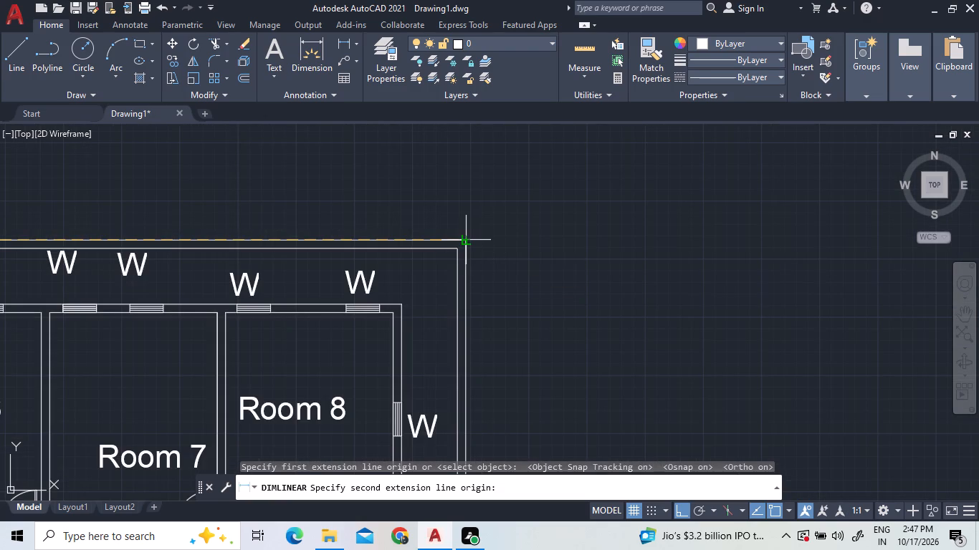
{"action": "left_click", "coordinate": [464, 241]}
{"action": "scroll", "coordinate": [469, 226], "scroll_direction": "down", "scroll_amount": 3}
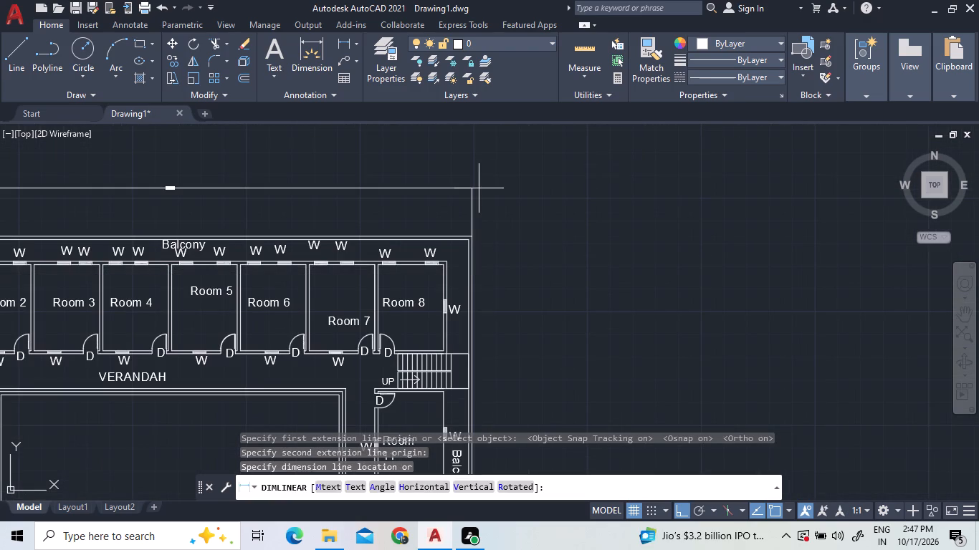
{"action": "left_click", "coordinate": [482, 191]}
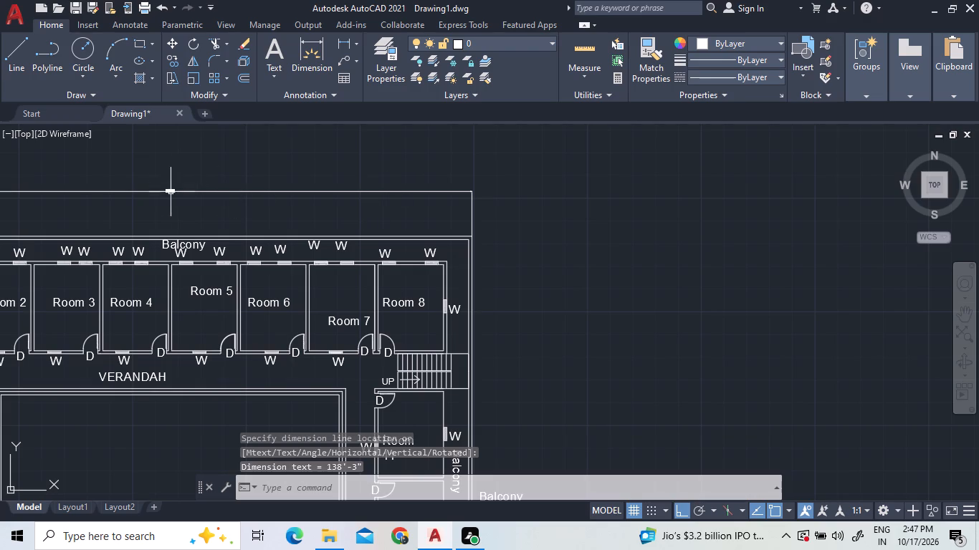
Set the text height of the north outer wall's dimension to 2'.
{"action": "scroll", "coordinate": [167, 198], "scroll_direction": "up", "scroll_amount": 6}
{"action": "triple_click", "coordinate": [181, 184]}
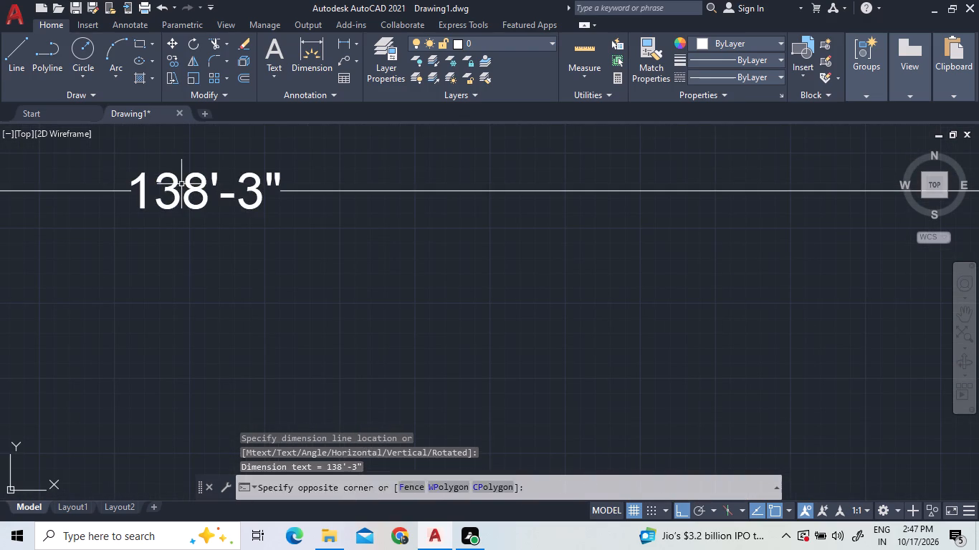
{"action": "triple_click", "coordinate": [165, 183]}
{"action": "triple_click", "coordinate": [165, 183]}
{"action": "left_click", "coordinate": [165, 183]}
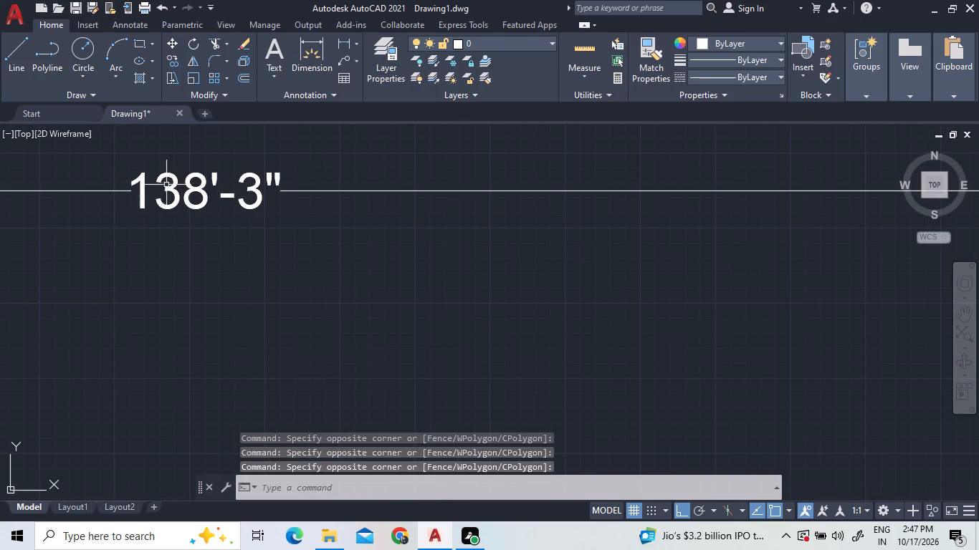
{"action": "triple_click", "coordinate": [172, 189]}
{"action": "double_click", "coordinate": [171, 189]}
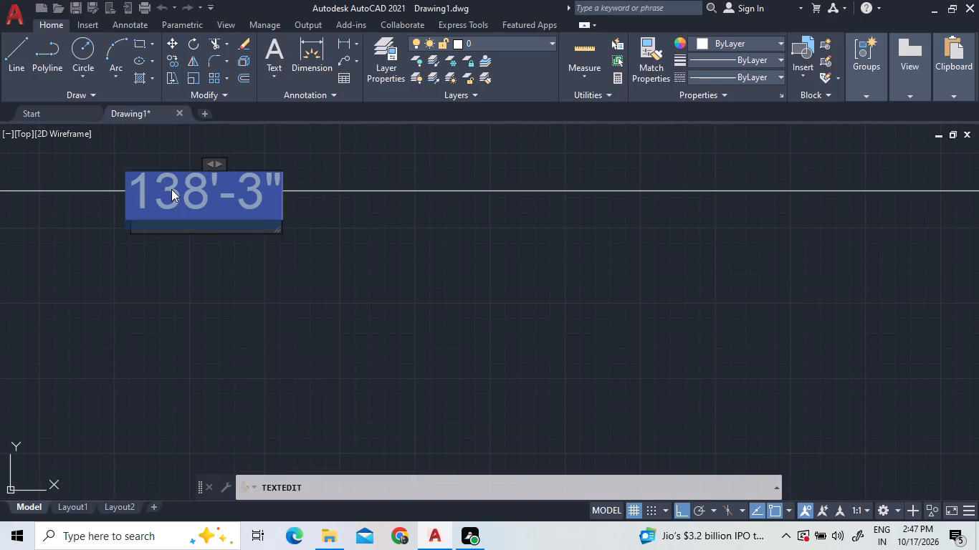
{"action": "left_click", "coordinate": [202, 63]}
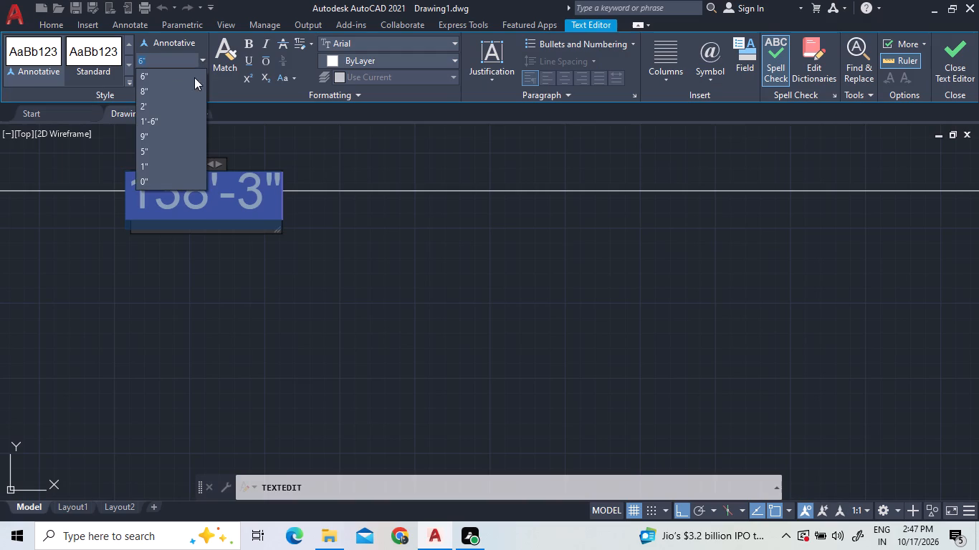
{"action": "left_click", "coordinate": [171, 102]}
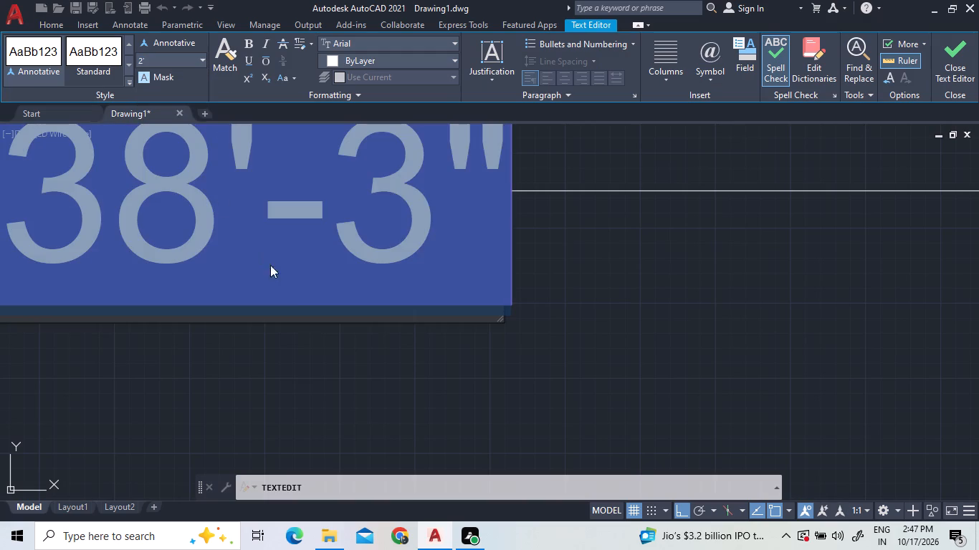
{"action": "left_click", "coordinate": [325, 343]}
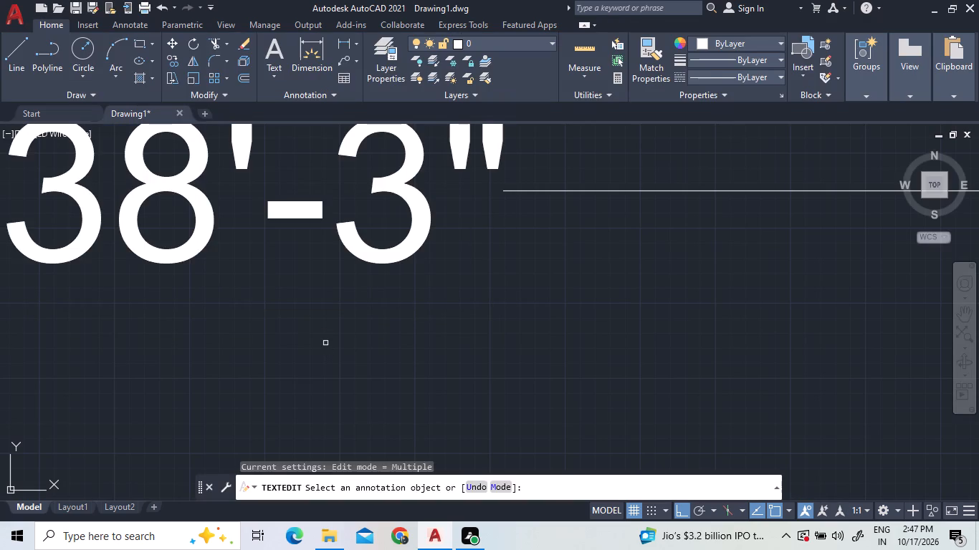
Add a linear dimension from Room 1's outer northwest corner to Room 8's outer northeast corner, placed just below the overall north dimension.
{"action": "scroll", "coordinate": [325, 199], "scroll_direction": "down", "scroll_amount": 1}
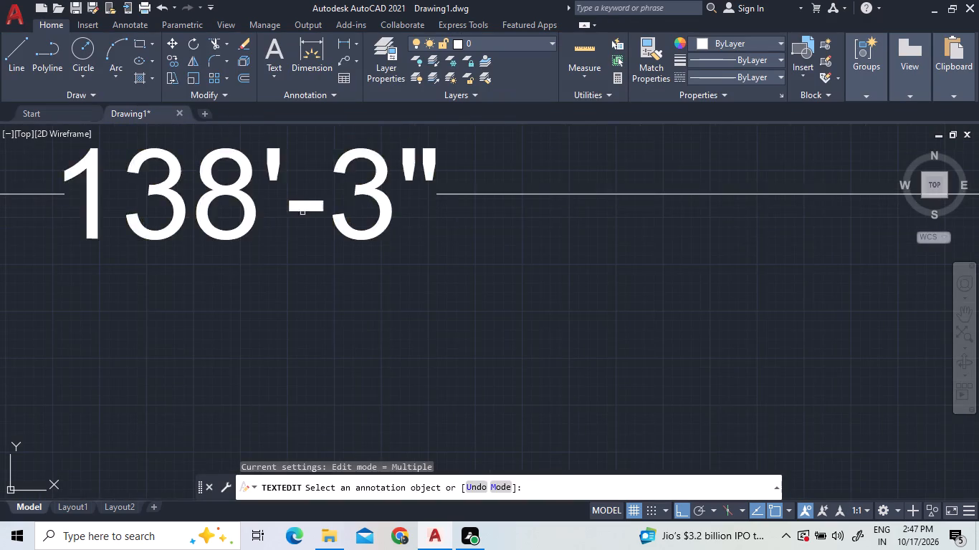
{"action": "scroll", "coordinate": [300, 221], "scroll_direction": "down", "scroll_amount": 3}
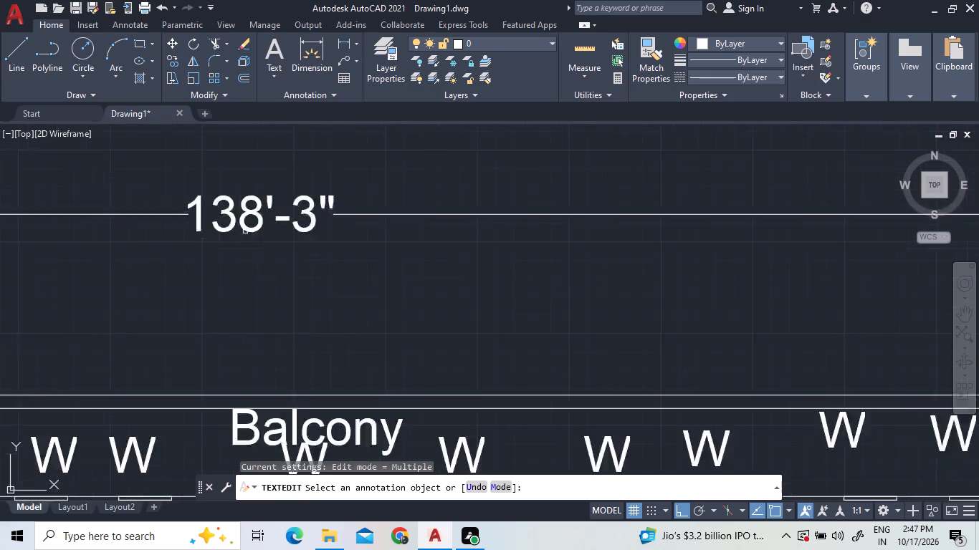
{"action": "scroll", "coordinate": [239, 238], "scroll_direction": "down", "scroll_amount": 3}
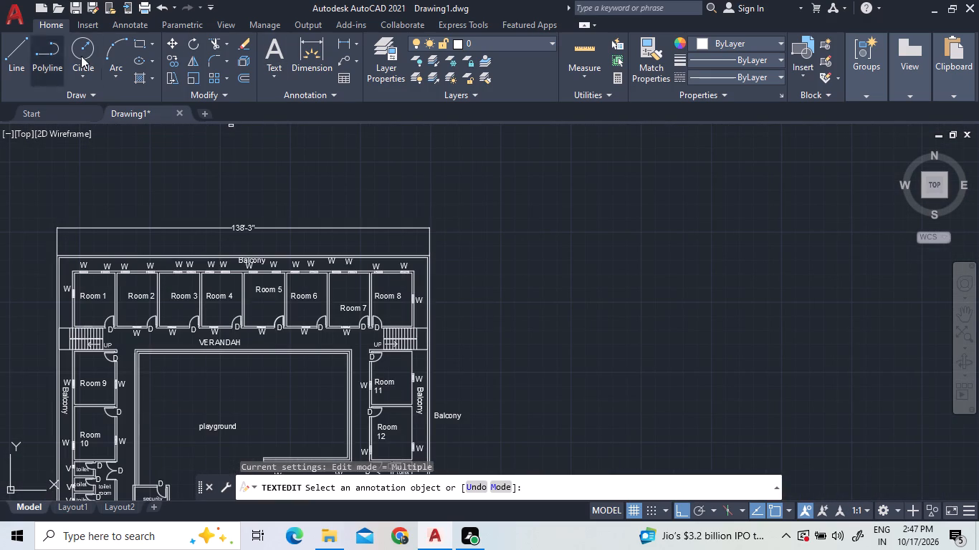
{"action": "left_click", "coordinate": [339, 46]}
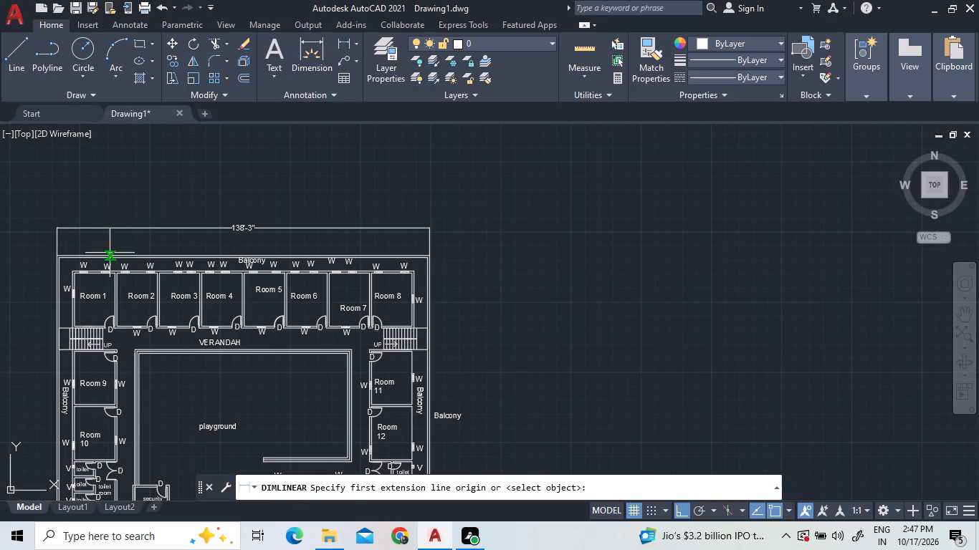
{"action": "scroll", "coordinate": [76, 270], "scroll_direction": "up", "scroll_amount": 3}
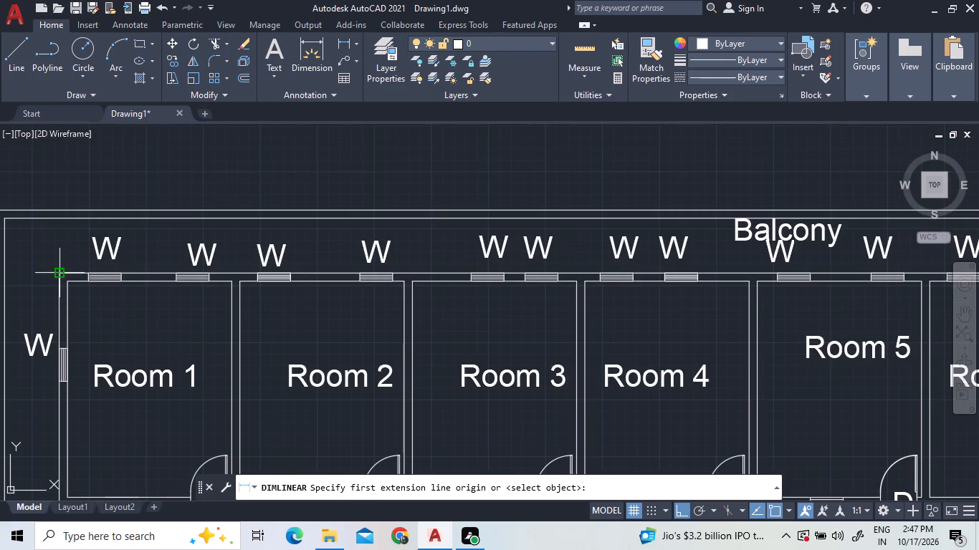
{"action": "left_click", "coordinate": [57, 271]}
{"action": "scroll", "coordinate": [150, 228], "scroll_direction": "down", "scroll_amount": 1}
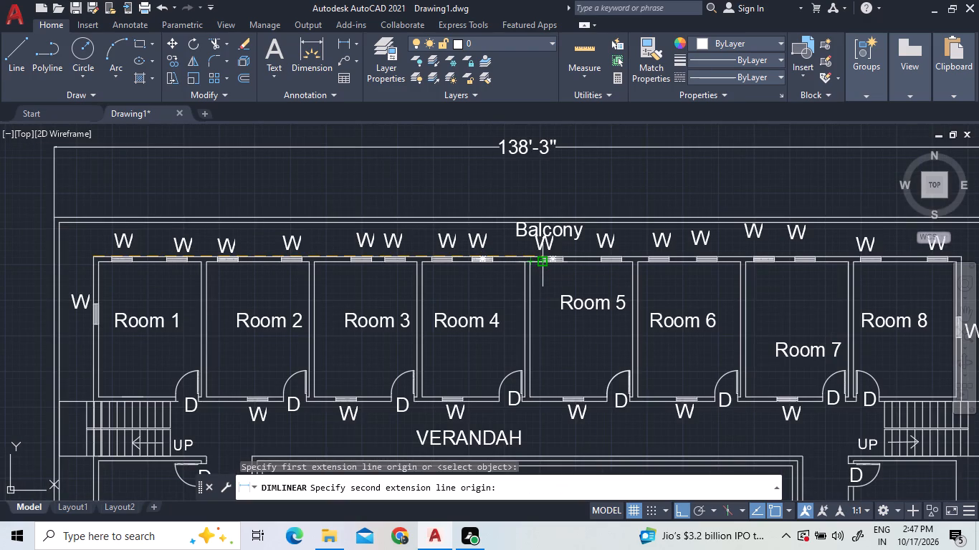
{"action": "scroll", "coordinate": [586, 258], "scroll_direction": "down", "scroll_amount": 2}
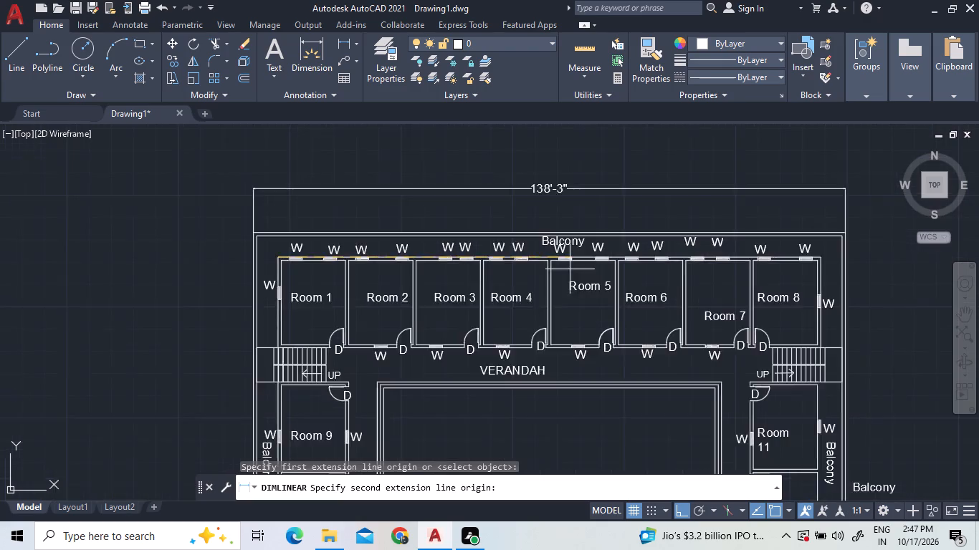
{"action": "scroll", "coordinate": [568, 271], "scroll_direction": "down", "scroll_amount": 1}
{"action": "scroll", "coordinate": [658, 261], "scroll_direction": "up", "scroll_amount": 4}
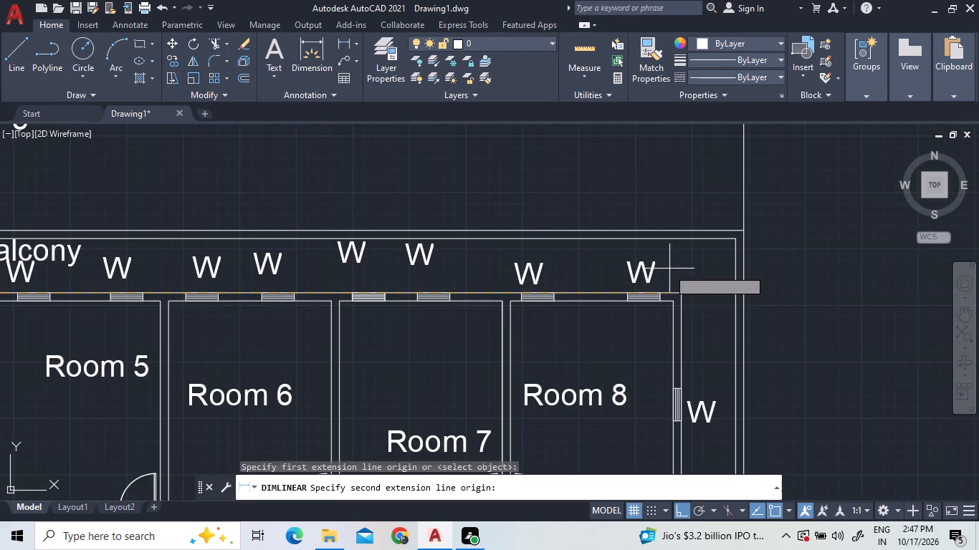
{"action": "left_click", "coordinate": [680, 289]}
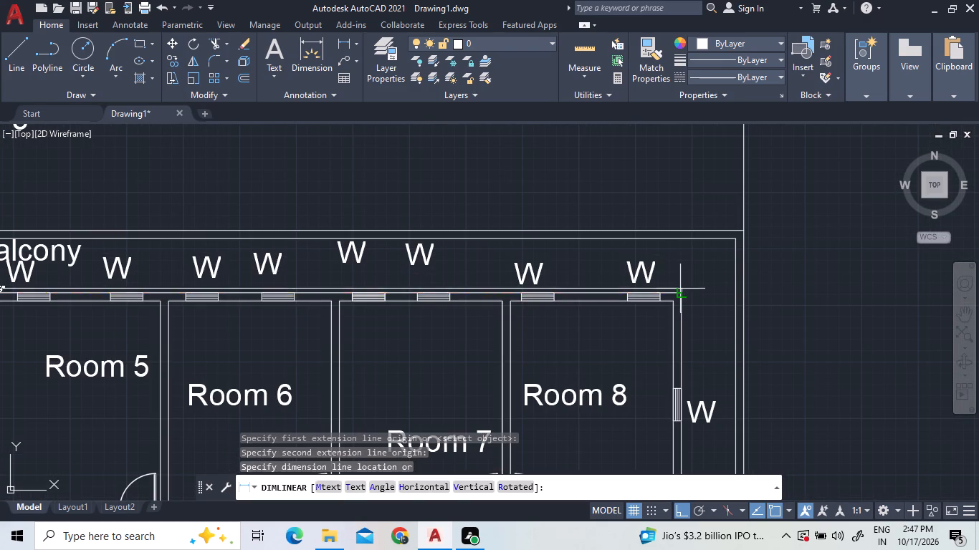
{"action": "scroll", "coordinate": [669, 236], "scroll_direction": "down", "scroll_amount": 2}
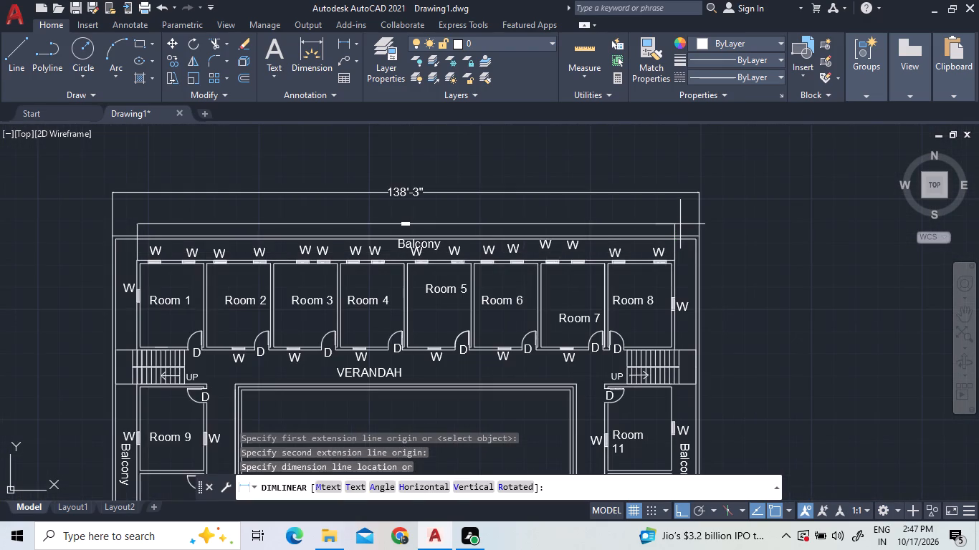
{"action": "left_click", "coordinate": [680, 215]}
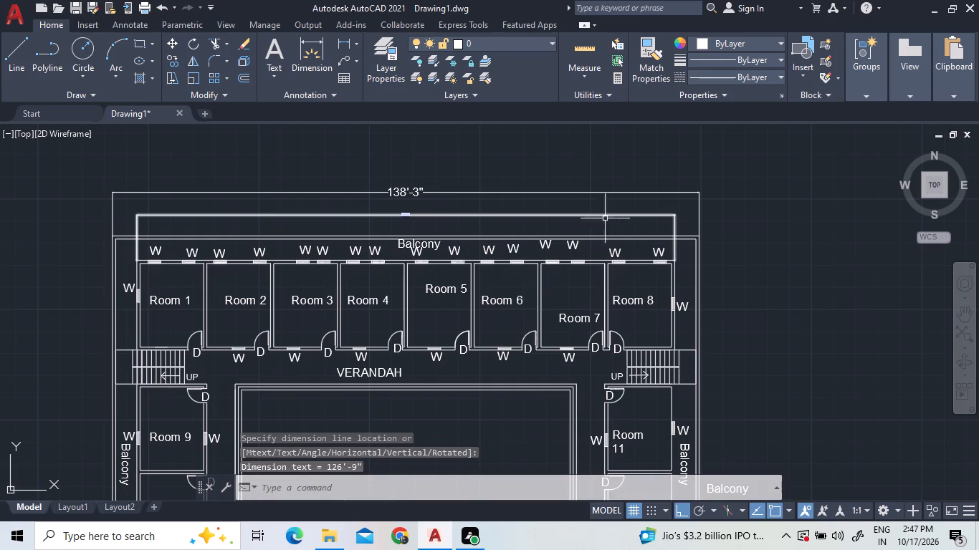
Set the text height of the dimension across the Room 1 to Room 8 row to 2'.
{"action": "scroll", "coordinate": [403, 215], "scroll_direction": "up", "scroll_amount": 5}
{"action": "triple_click", "coordinate": [403, 215]}
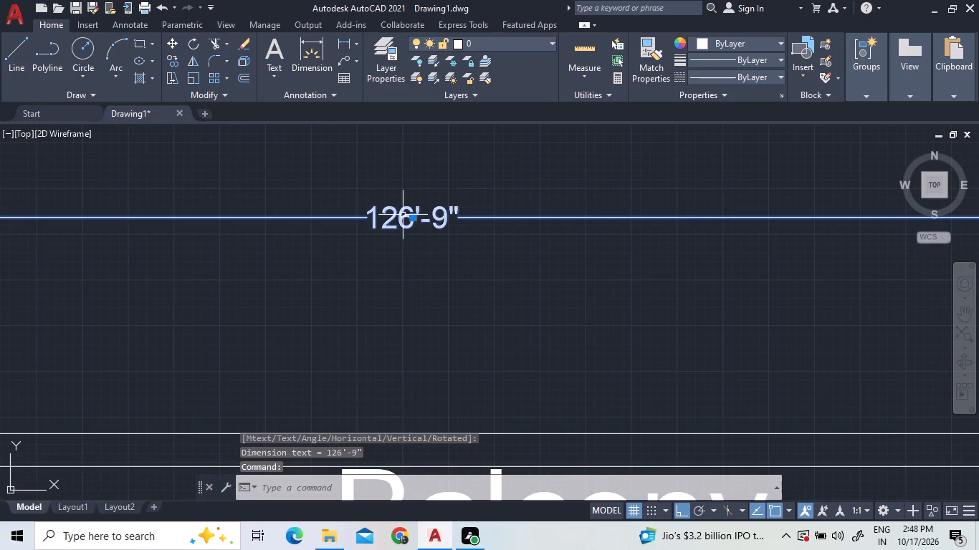
{"action": "double_click", "coordinate": [403, 215]}
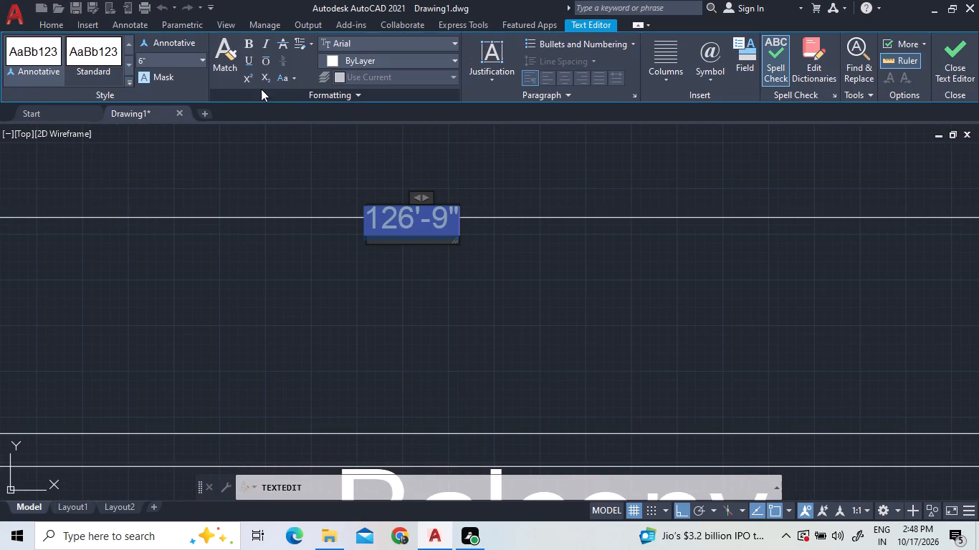
{"action": "left_click", "coordinate": [199, 62]}
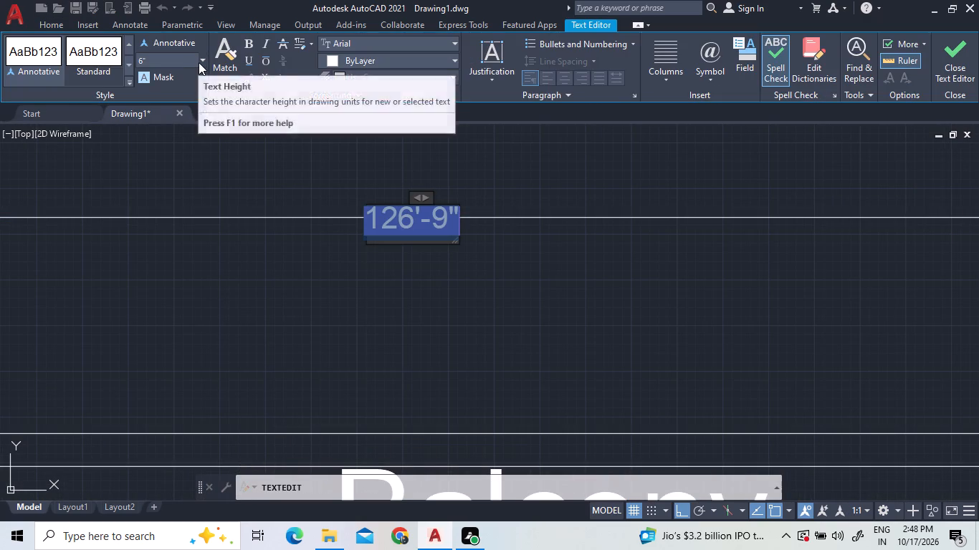
{"action": "left_click", "coordinate": [176, 100]}
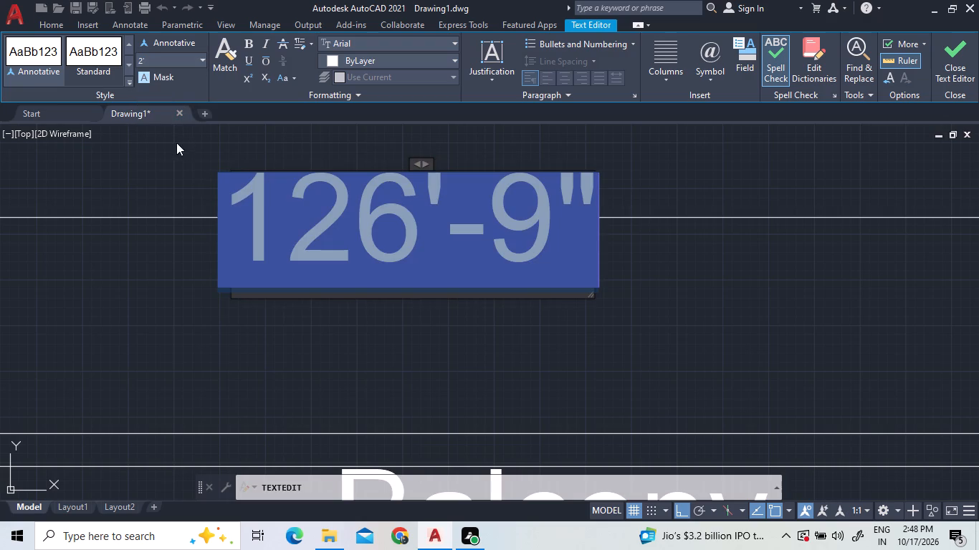
{"action": "left_click", "coordinate": [176, 143]}
Add a vertical linear dimension along the full west outer wall, from northwest to southwest corner, placed outside the building.
{"action": "scroll", "coordinate": [181, 180], "scroll_direction": "down", "scroll_amount": 9}
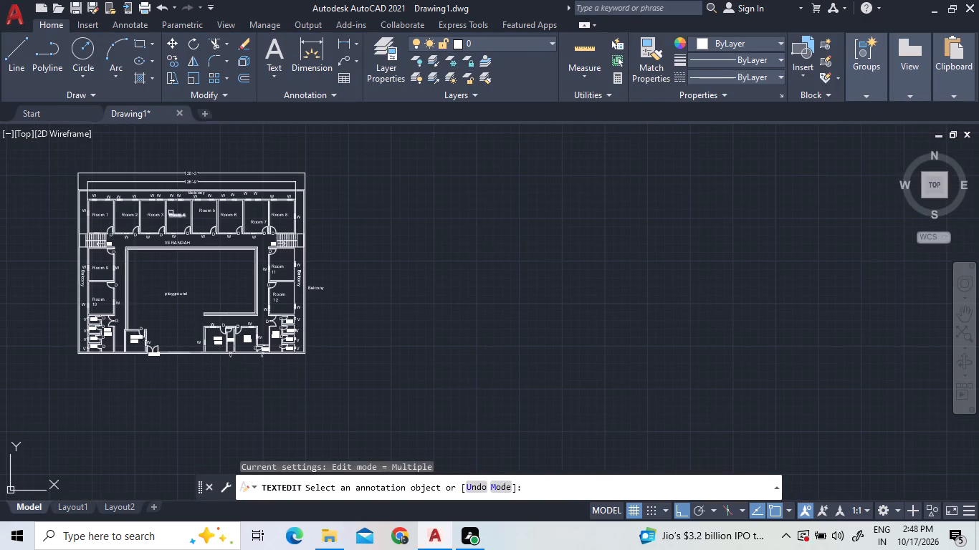
{"action": "scroll", "coordinate": [84, 267], "scroll_direction": "up", "scroll_amount": 1}
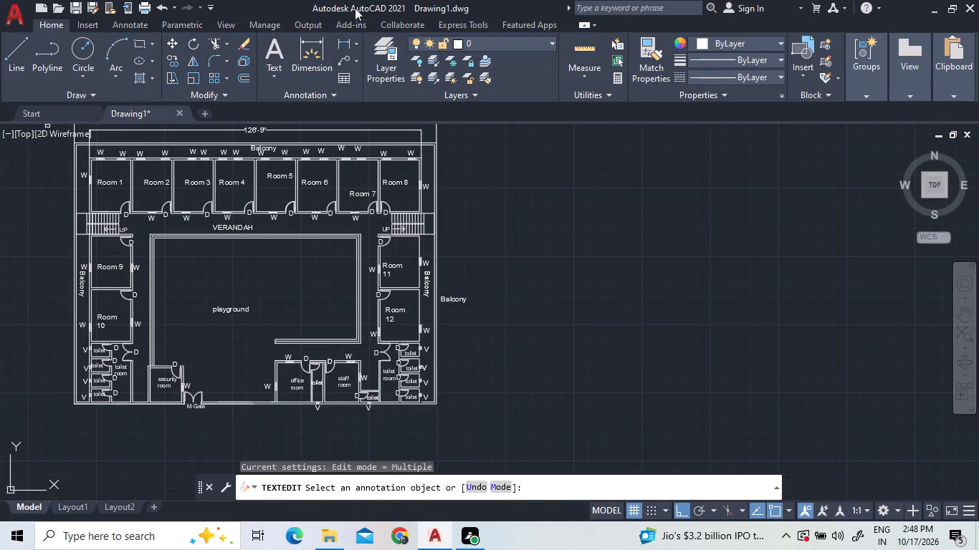
{"action": "left_click", "coordinate": [346, 41]}
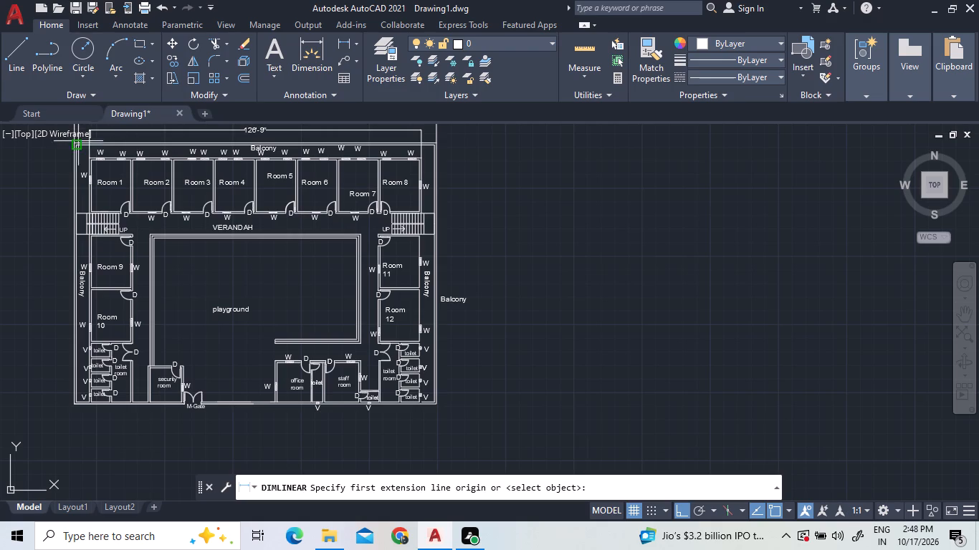
{"action": "scroll", "coordinate": [75, 145], "scroll_direction": "up", "scroll_amount": 3}
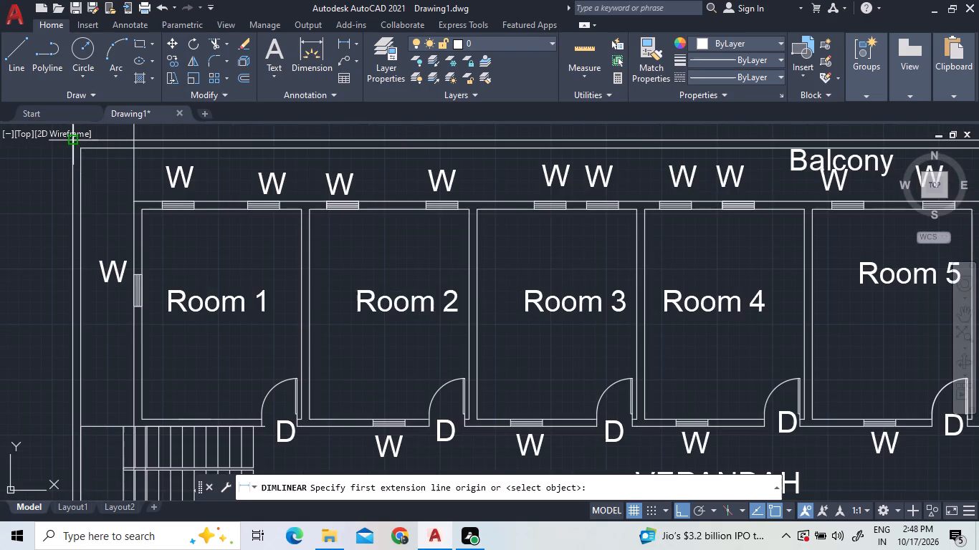
{"action": "left_click", "coordinate": [74, 139]}
{"action": "scroll", "coordinate": [77, 226], "scroll_direction": "down", "scroll_amount": 4}
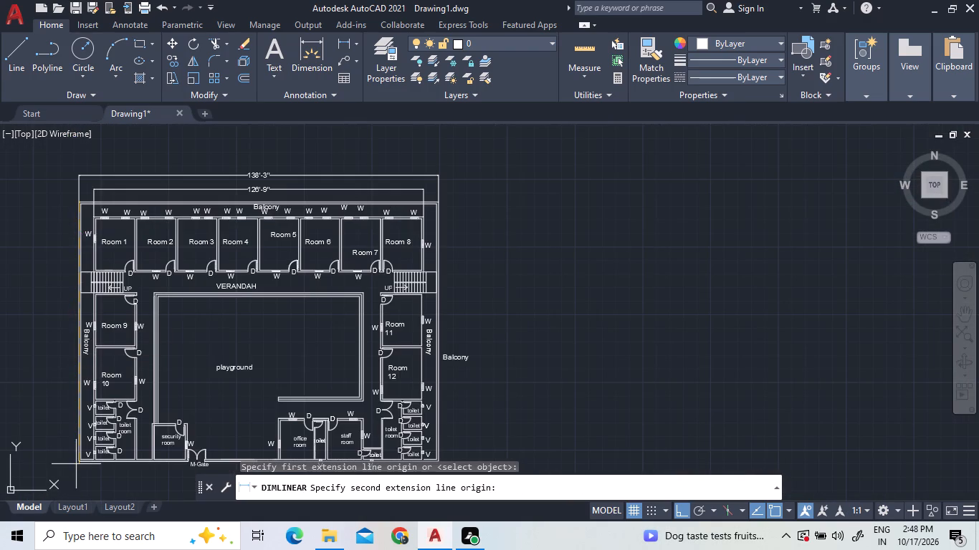
{"action": "scroll", "coordinate": [77, 469], "scroll_direction": "up", "scroll_amount": 6}
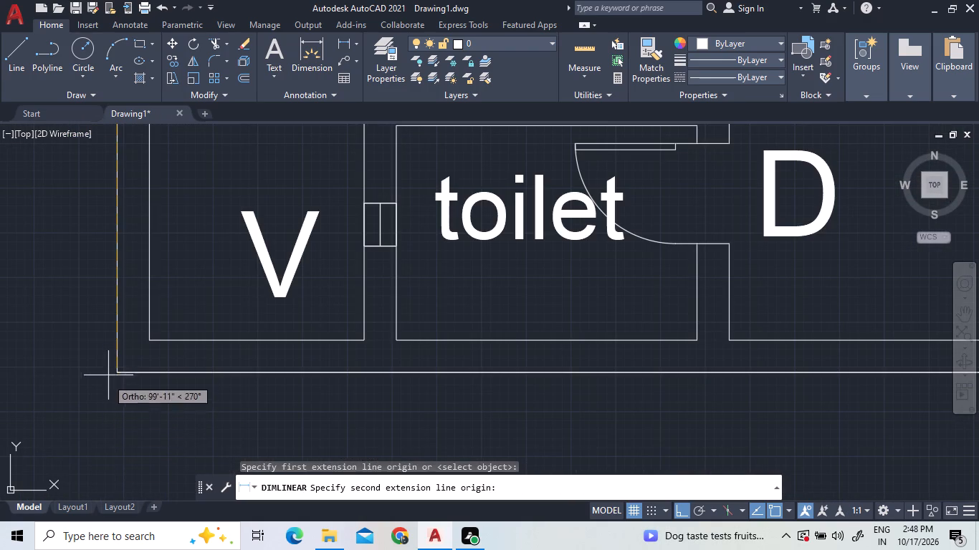
{"action": "left_click", "coordinate": [119, 372]}
{"action": "scroll", "coordinate": [50, 411], "scroll_direction": "down", "scroll_amount": 6}
{"action": "left_click", "coordinate": [32, 421]}
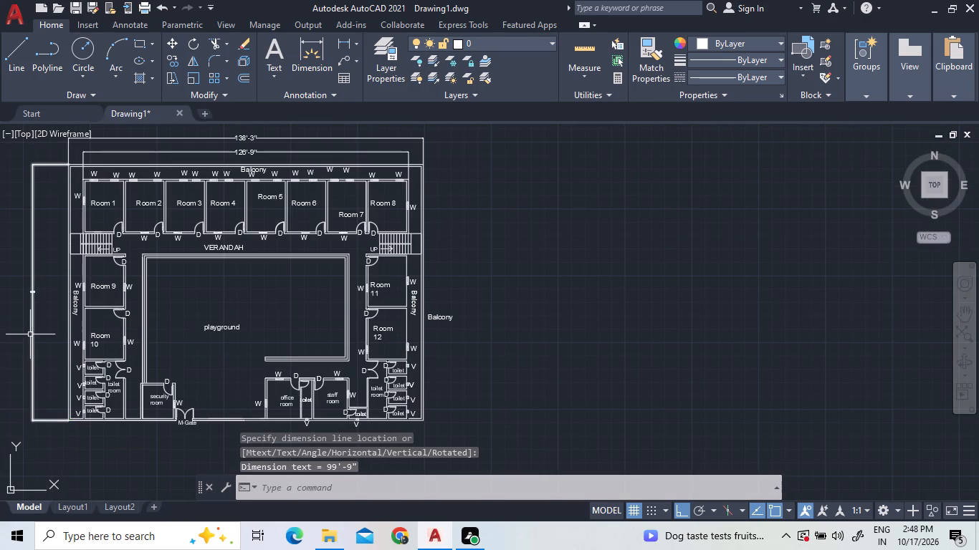
Set the text height of the overall west outer wall dimension to 2'.
{"action": "scroll", "coordinate": [27, 307], "scroll_direction": "up", "scroll_amount": 3}
{"action": "scroll", "coordinate": [49, 244], "scroll_direction": "up", "scroll_amount": 3}
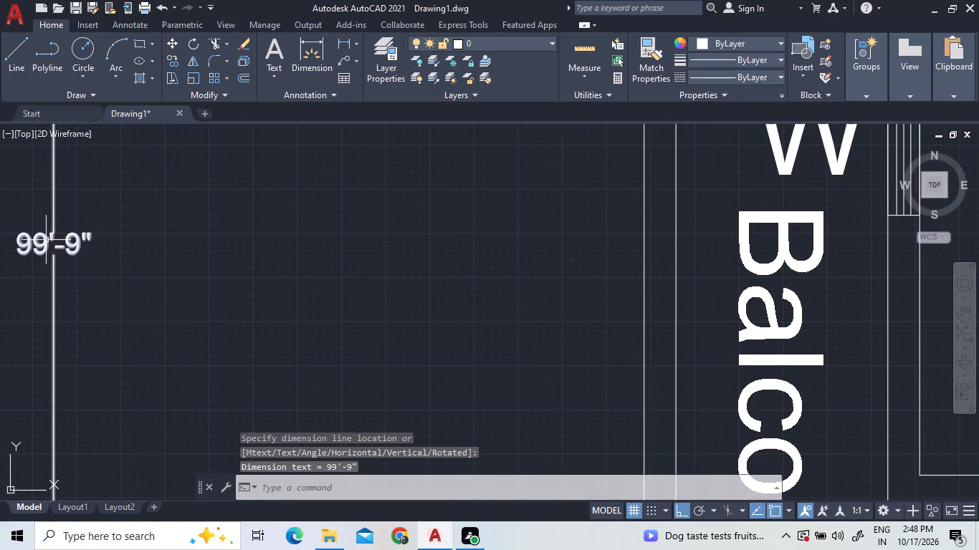
{"action": "left_click", "coordinate": [45, 239]}
{"action": "triple_click", "coordinate": [45, 239]}
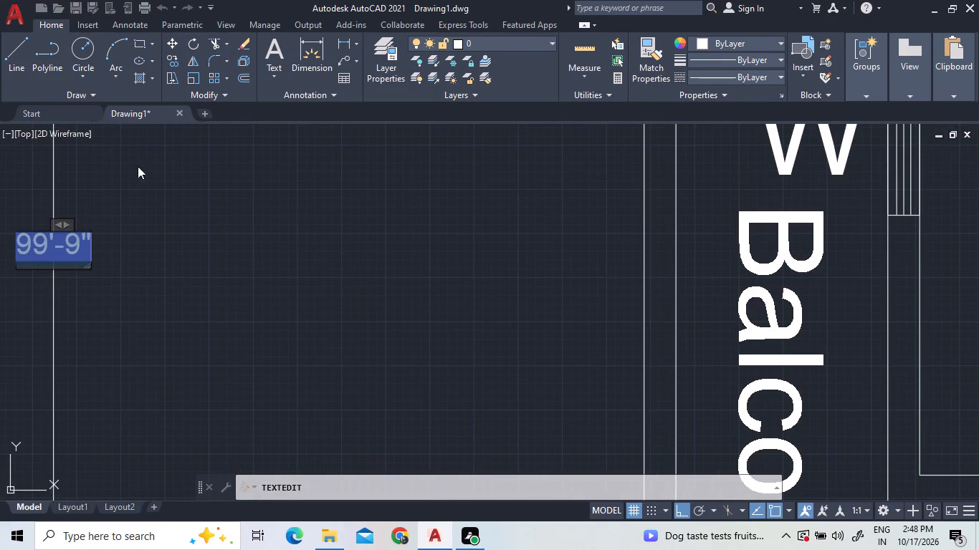
{"action": "double_click", "coordinate": [201, 59]}
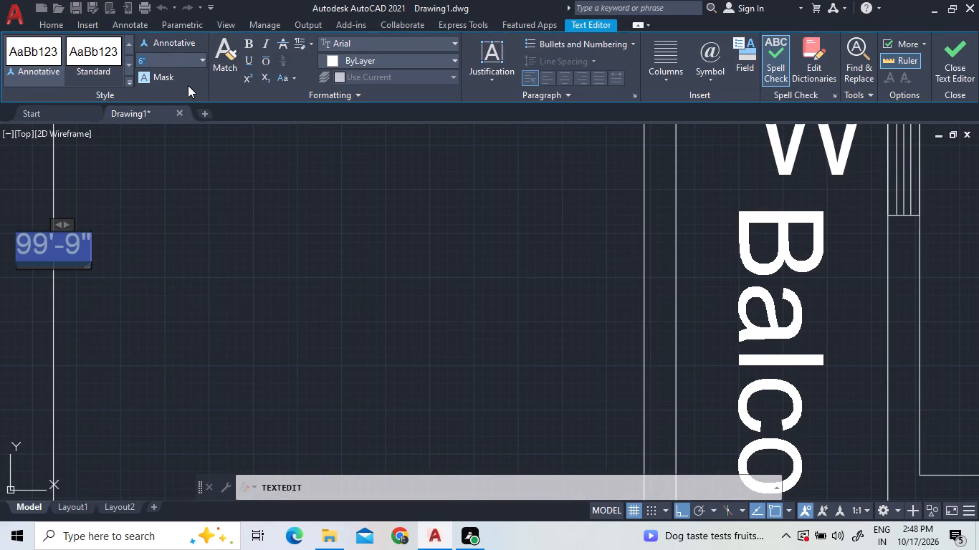
{"action": "left_click", "coordinate": [201, 57]}
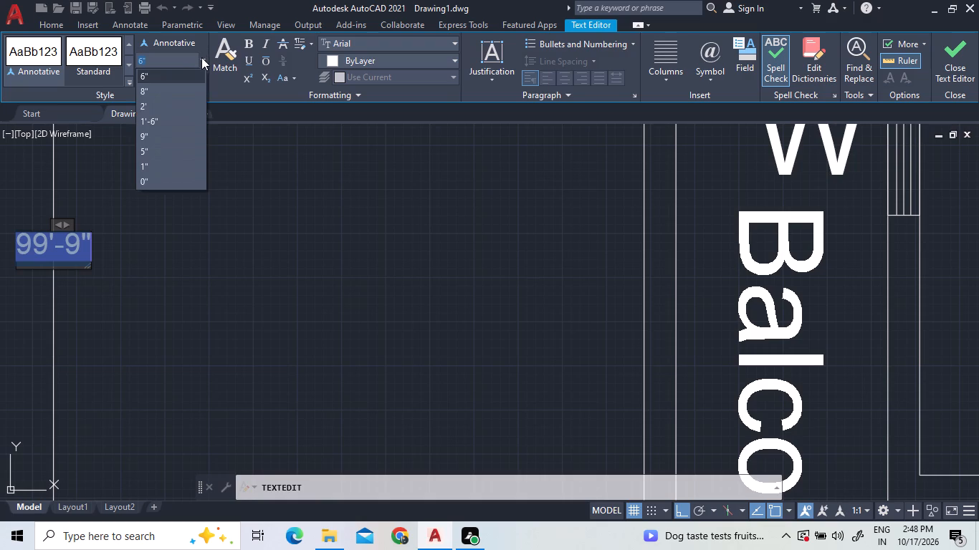
{"action": "left_click", "coordinate": [173, 110]}
{"action": "left_click", "coordinate": [263, 171]}
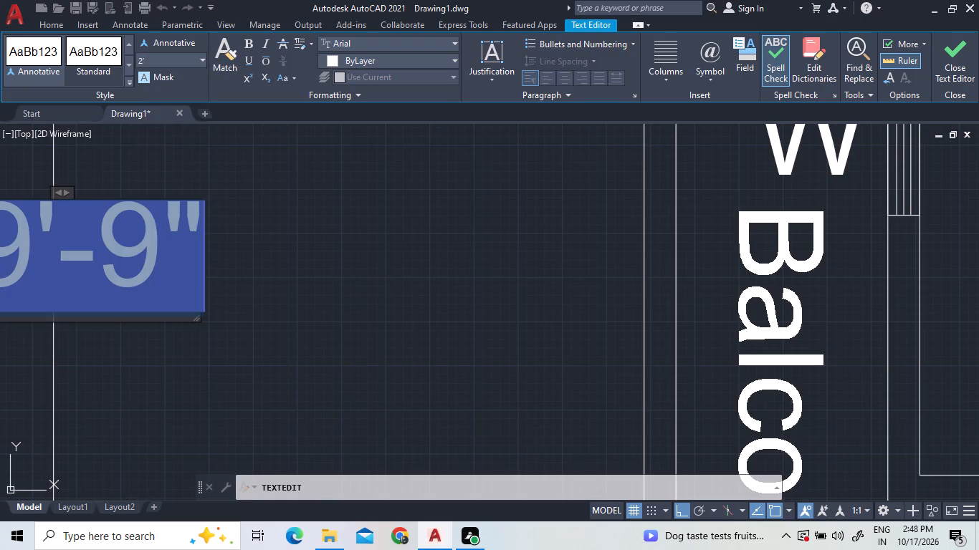
{"action": "scroll", "coordinate": [209, 273], "scroll_direction": "down", "scroll_amount": 6}
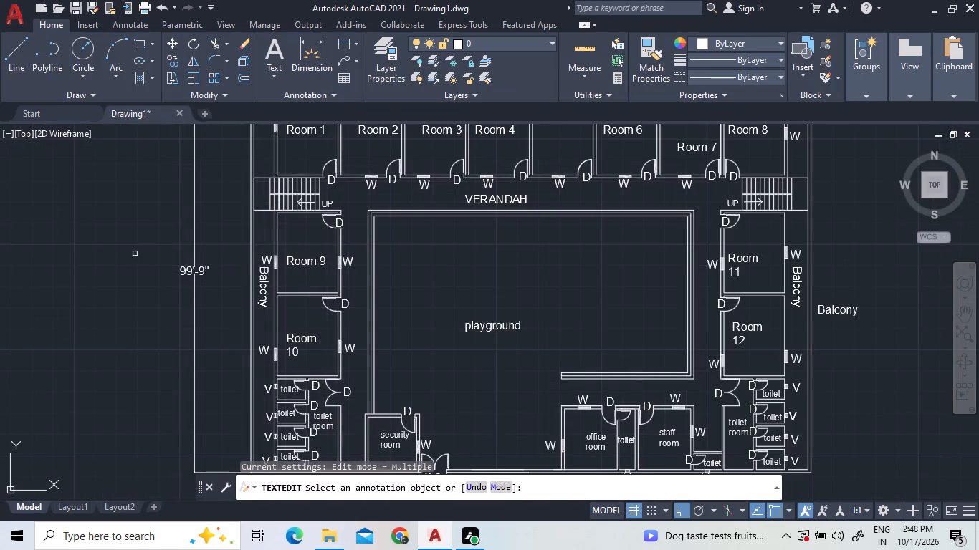
{"action": "scroll", "coordinate": [0, 324], "scroll_direction": "down", "scroll_amount": 1}
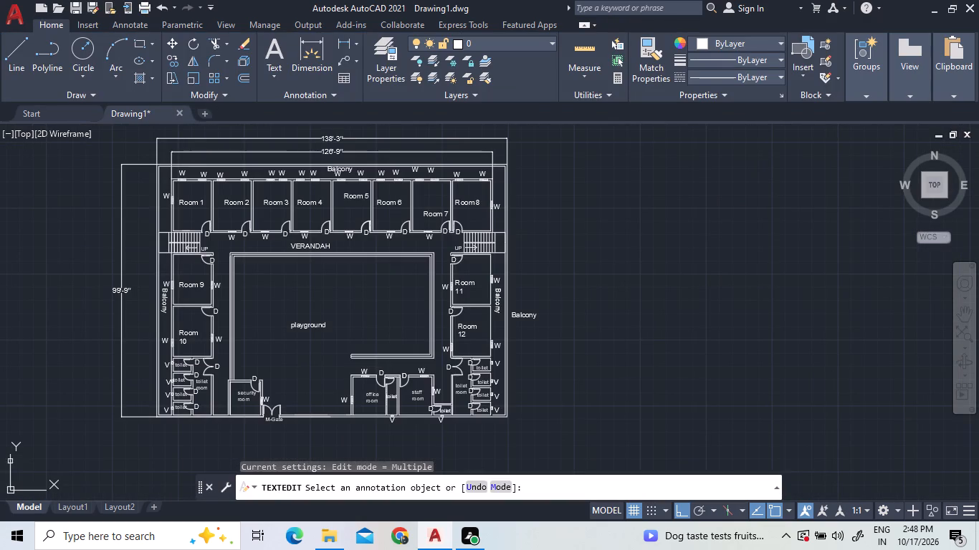
Add a vertical linear dimension from Room 1's outer northwest corner down to the south outer wall, placed between the building and the overall west dimension.
{"action": "left_click", "coordinate": [339, 42]}
{"action": "scroll", "coordinate": [172, 166], "scroll_direction": "up", "scroll_amount": 3}
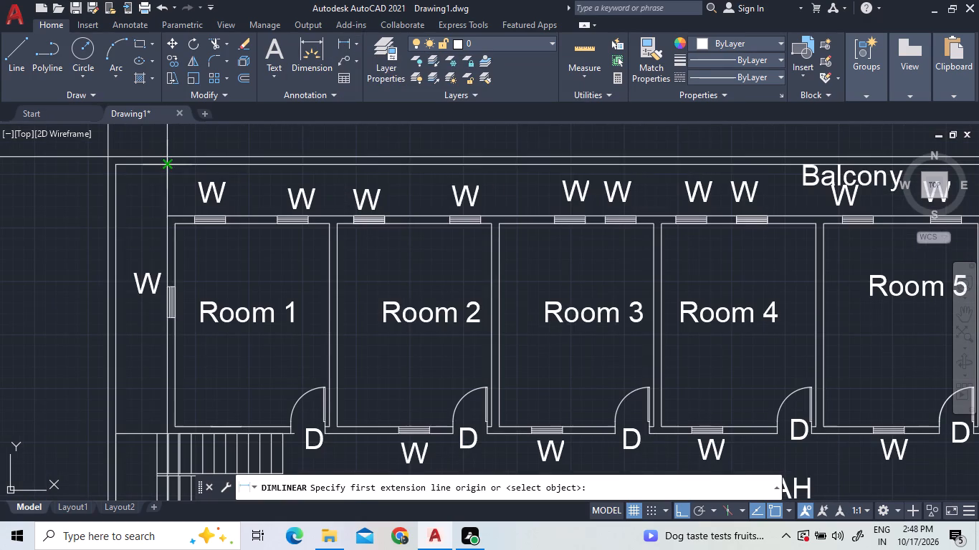
{"action": "left_click", "coordinate": [168, 216]}
{"action": "scroll", "coordinate": [171, 279], "scroll_direction": "down", "scroll_amount": 4}
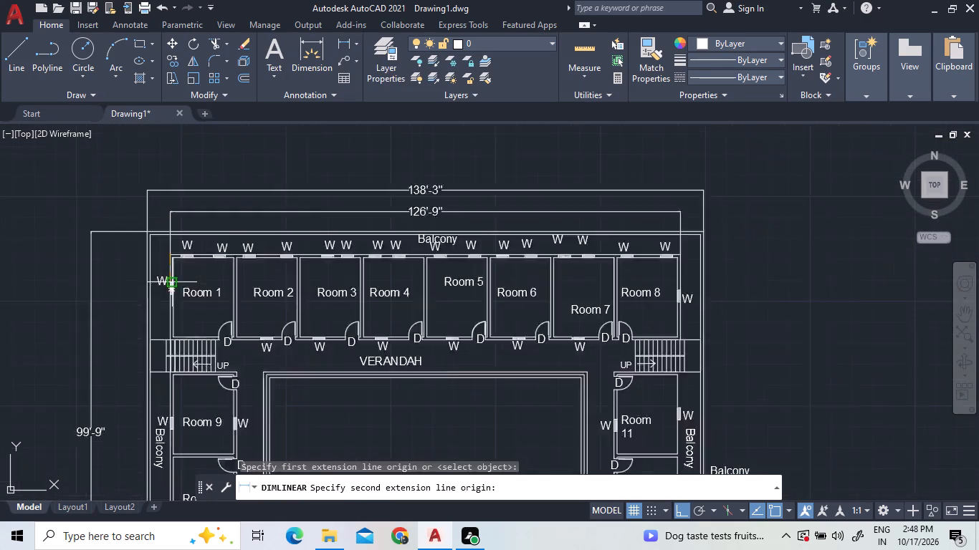
{"action": "scroll", "coordinate": [158, 312], "scroll_direction": "down", "scroll_amount": 1}
{"action": "scroll", "coordinate": [159, 397], "scroll_direction": "down", "scroll_amount": 2}
{"action": "scroll", "coordinate": [166, 420], "scroll_direction": "up", "scroll_amount": 3}
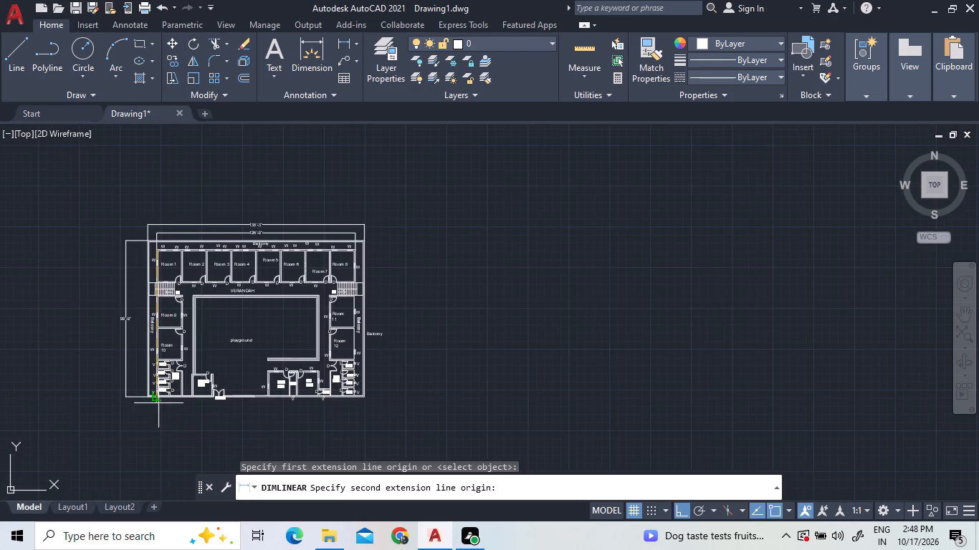
{"action": "scroll", "coordinate": [156, 403], "scroll_direction": "up", "scroll_amount": 6}
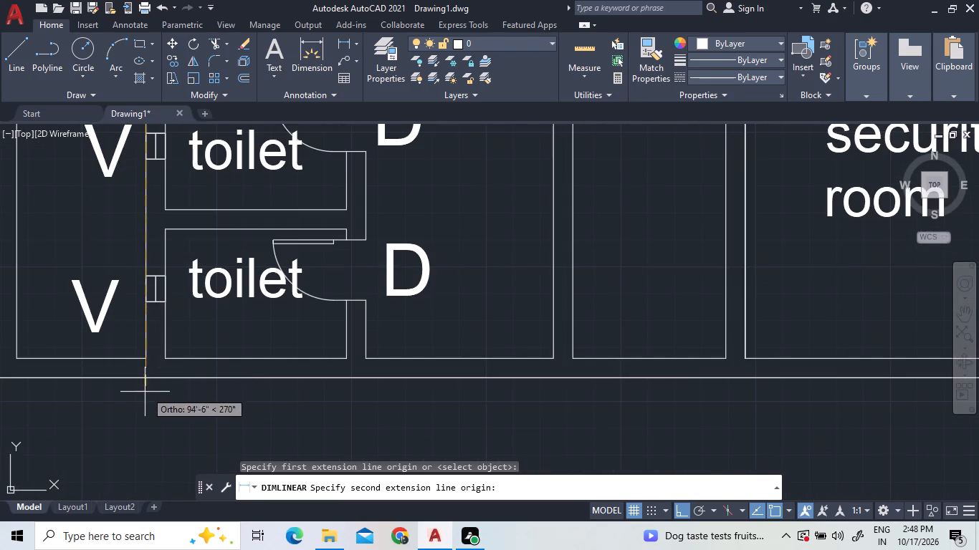
{"action": "scroll", "coordinate": [143, 393], "scroll_direction": "down", "scroll_amount": 3}
{"action": "scroll", "coordinate": [151, 386], "scroll_direction": "up", "scroll_amount": 3}
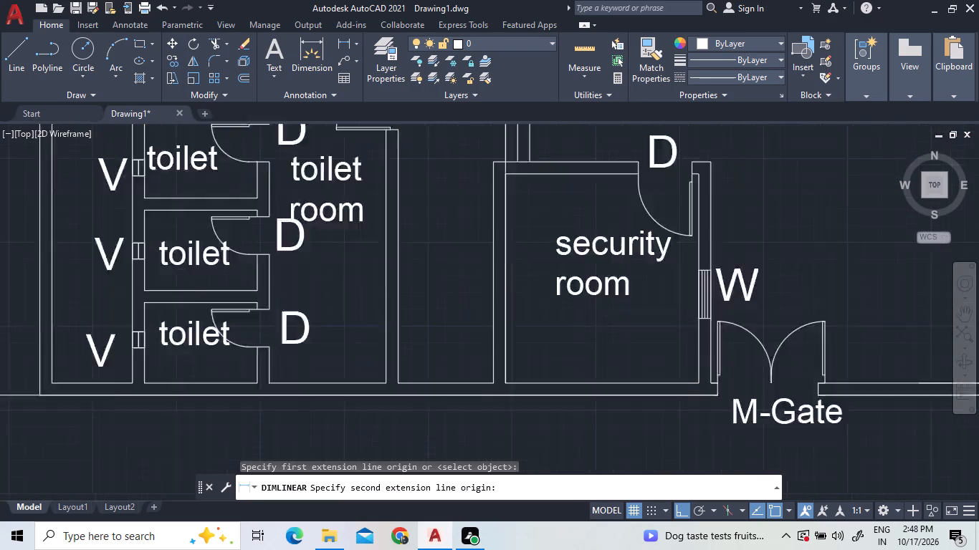
{"action": "left_click", "coordinate": [123, 400]}
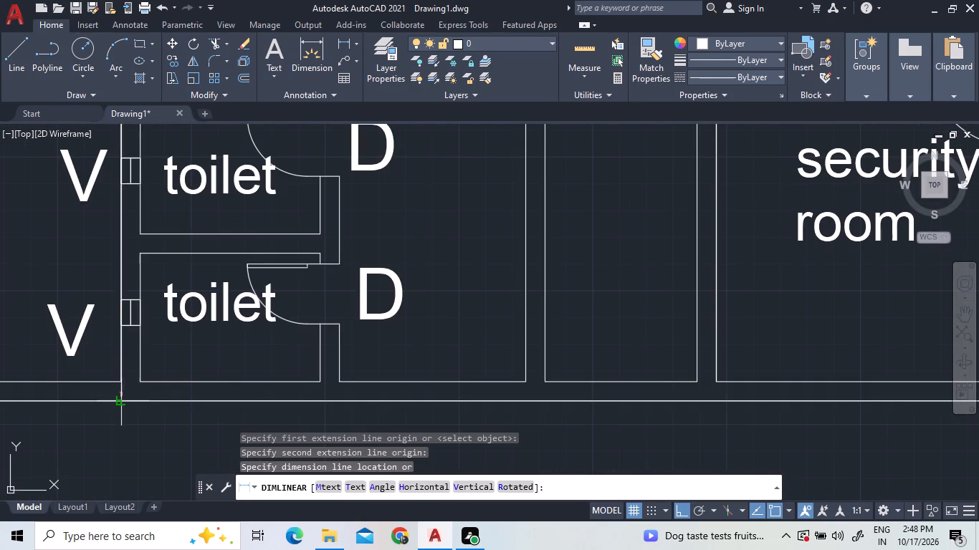
{"action": "scroll", "coordinate": [47, 392], "scroll_direction": "down", "scroll_amount": 5}
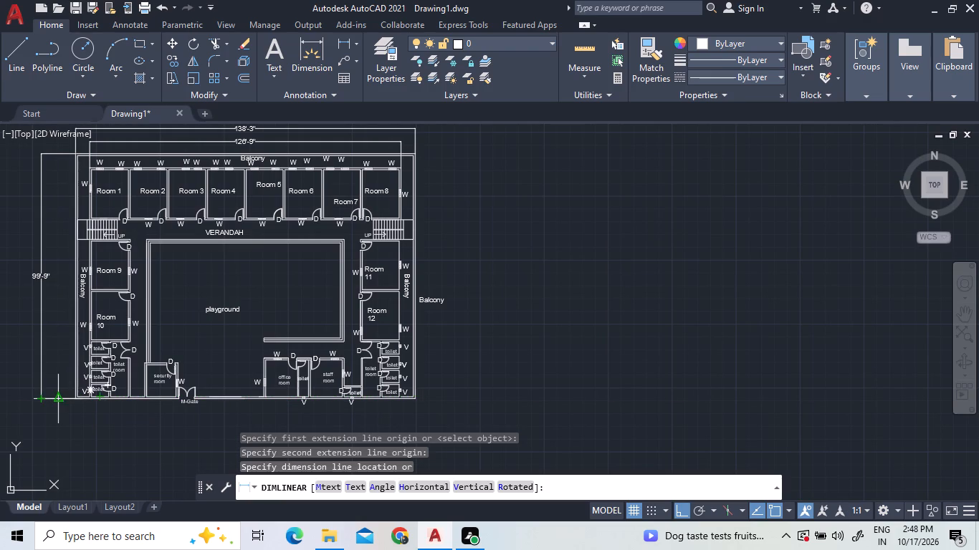
{"action": "left_click", "coordinate": [60, 398]}
Set the text height of the inner west dimension, running from Room 1 to the south outer wall, to 2'.
{"action": "scroll", "coordinate": [62, 309], "scroll_direction": "up", "scroll_amount": 2}
{"action": "scroll", "coordinate": [47, 249], "scroll_direction": "up", "scroll_amount": 3}
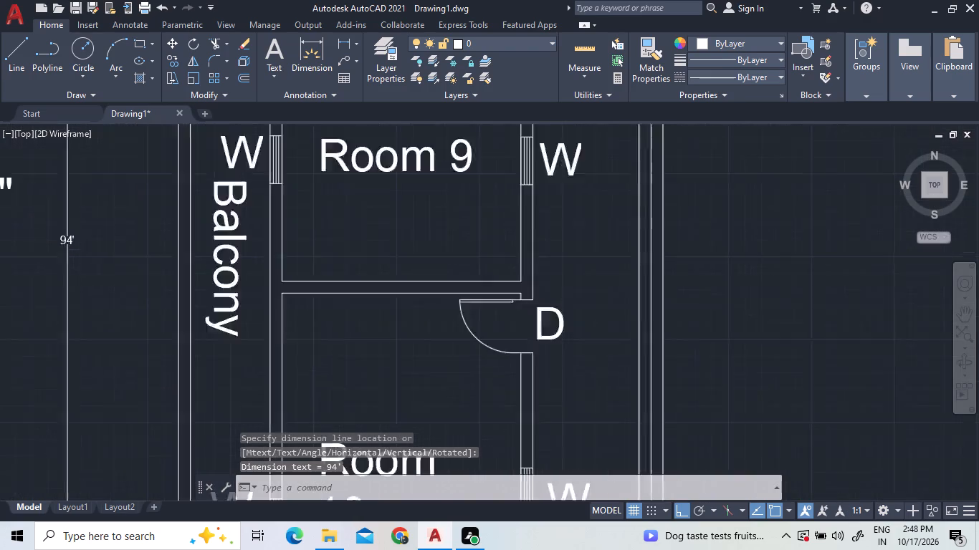
{"action": "scroll", "coordinate": [68, 238], "scroll_direction": "up", "scroll_amount": 2}
{"action": "triple_click", "coordinate": [77, 238]}
{"action": "double_click", "coordinate": [78, 238]}
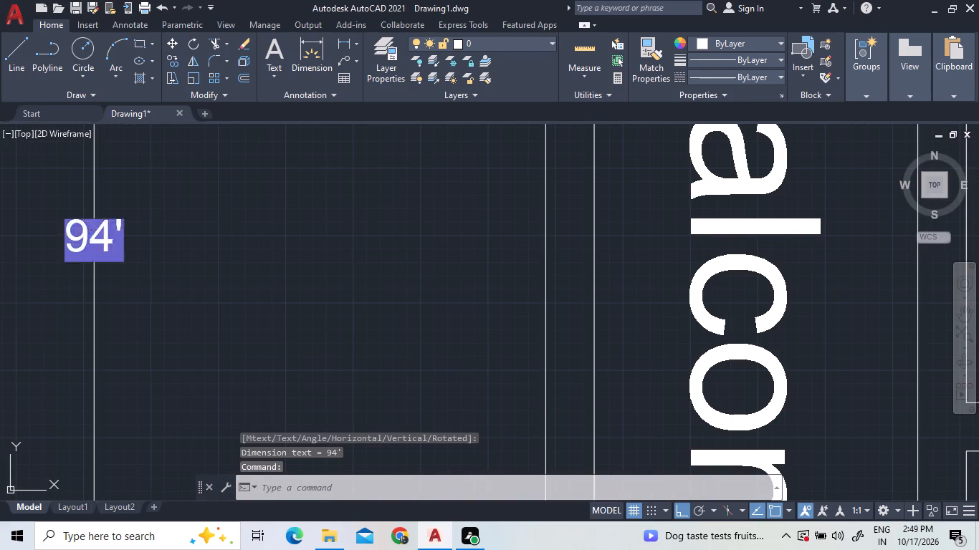
{"action": "triple_click", "coordinate": [204, 61]}
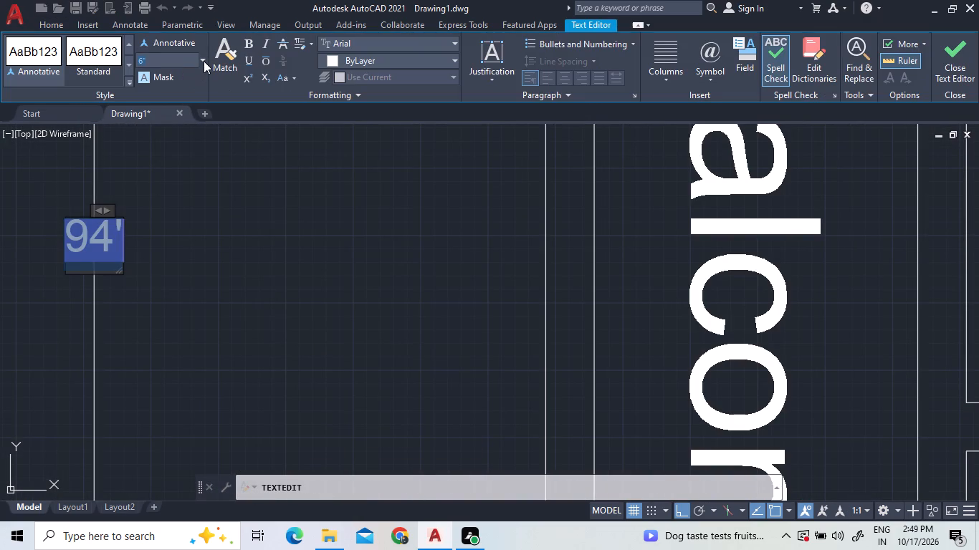
{"action": "left_click", "coordinate": [183, 107]}
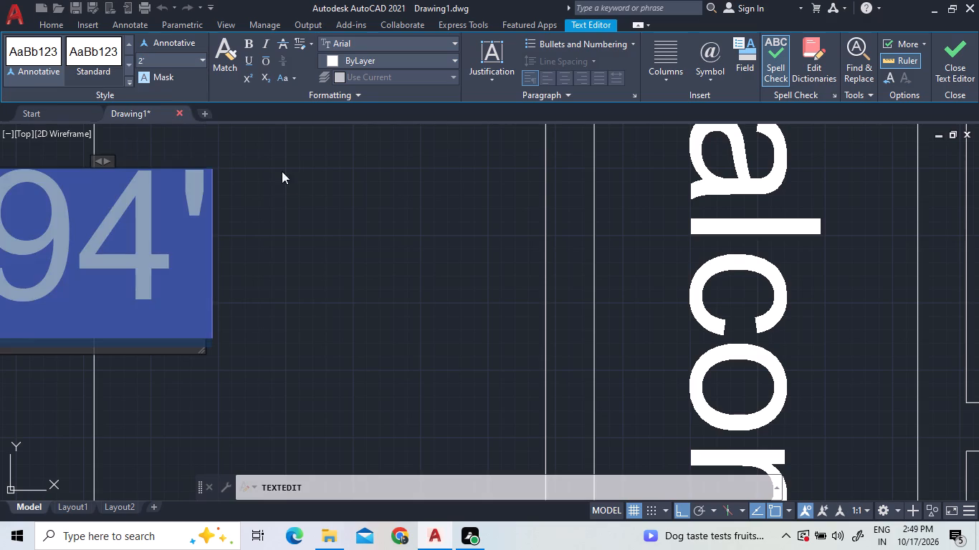
{"action": "double_click", "coordinate": [292, 180]}
{"action": "scroll", "coordinate": [254, 256], "scroll_direction": "down", "scroll_amount": 8}
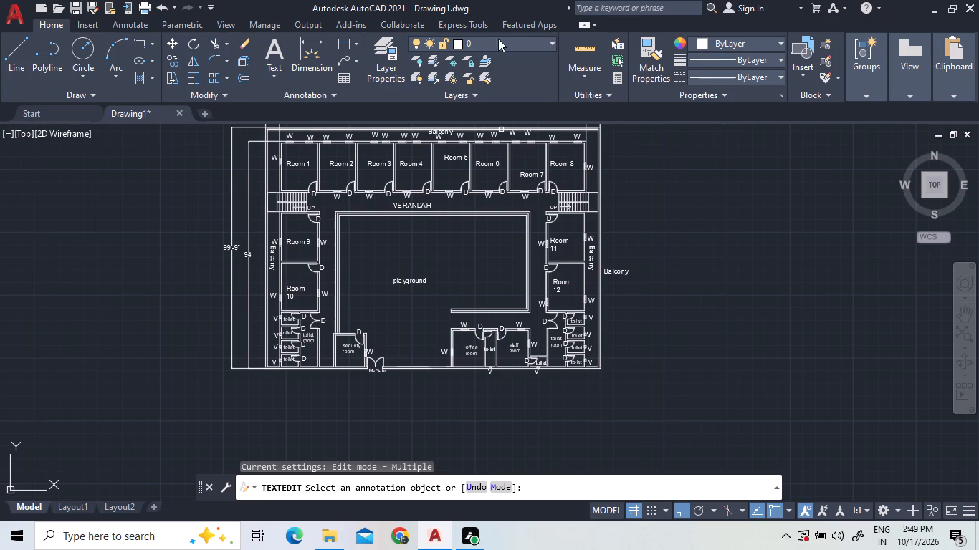
{"action": "left_click", "coordinate": [343, 74]}
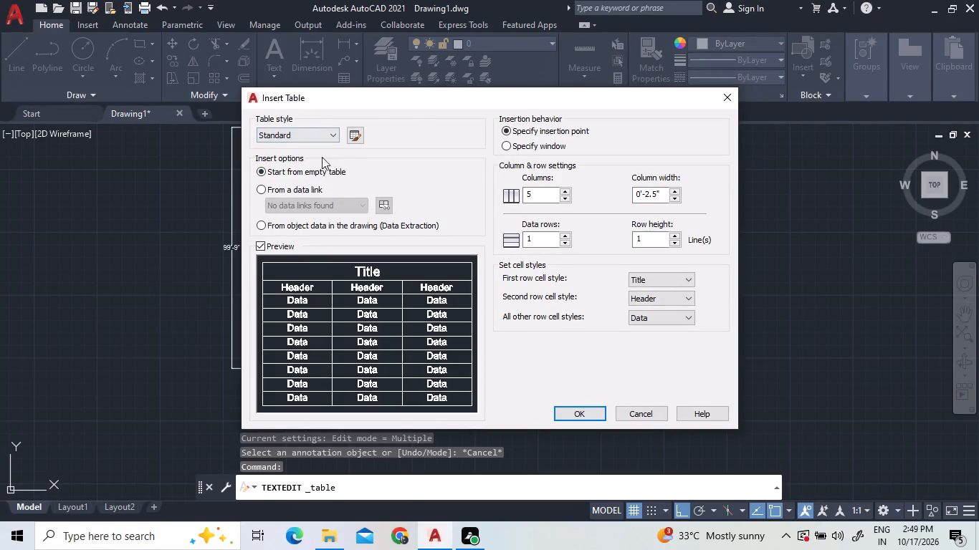
{"action": "left_click", "coordinate": [726, 95]}
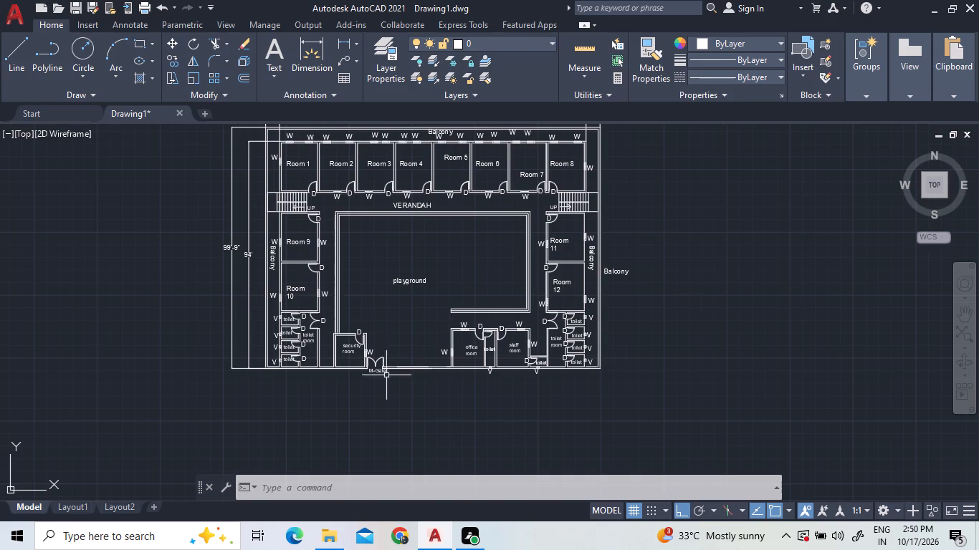
Dimension the security room's inner west wall, placing the vertical dimension just inside the room.
{"action": "scroll", "coordinate": [356, 367], "scroll_direction": "up", "scroll_amount": 4}
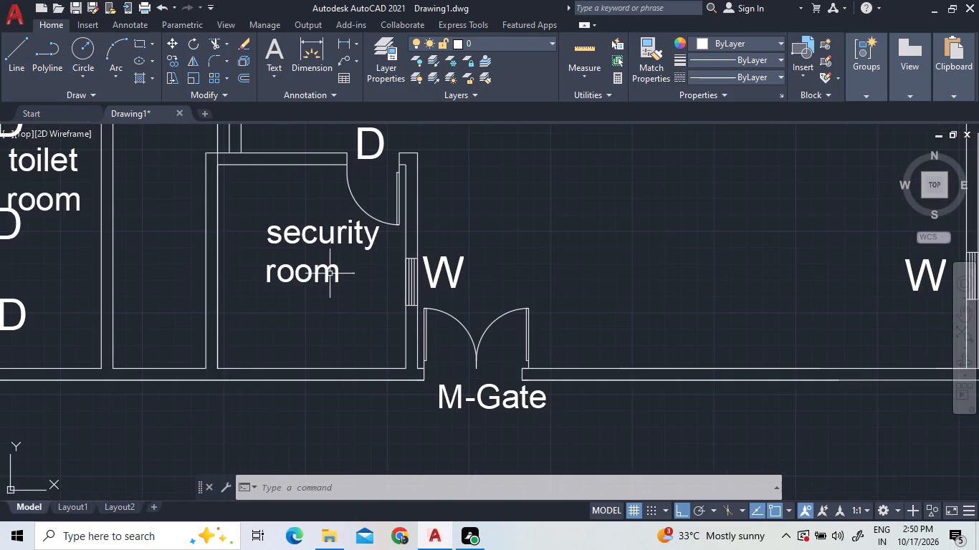
{"action": "double_click", "coordinate": [305, 42]}
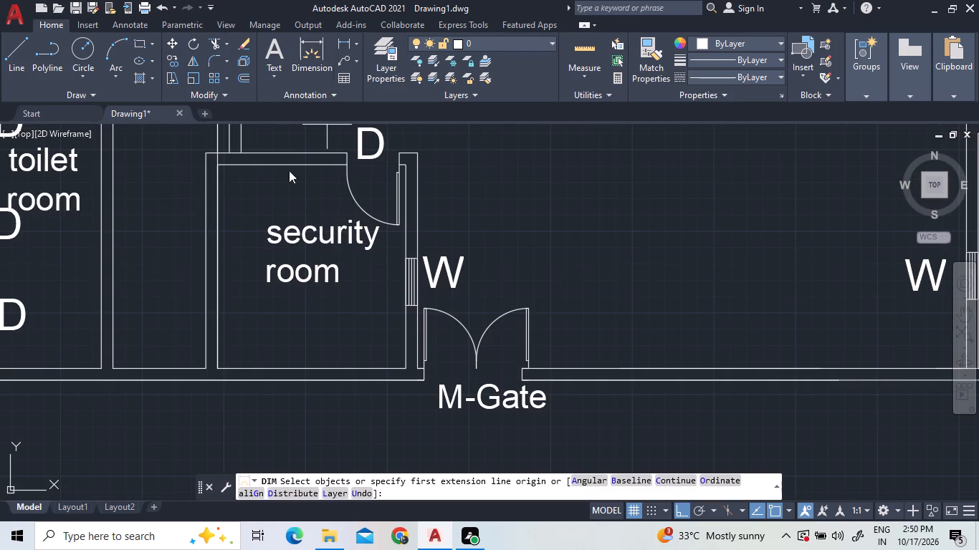
{"action": "left_click", "coordinate": [219, 252]}
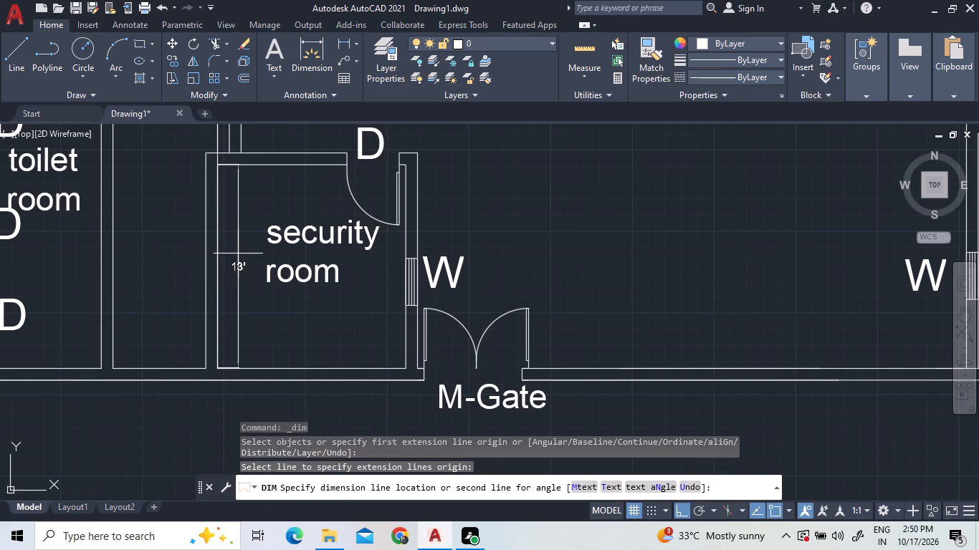
{"action": "left_click", "coordinate": [242, 255]}
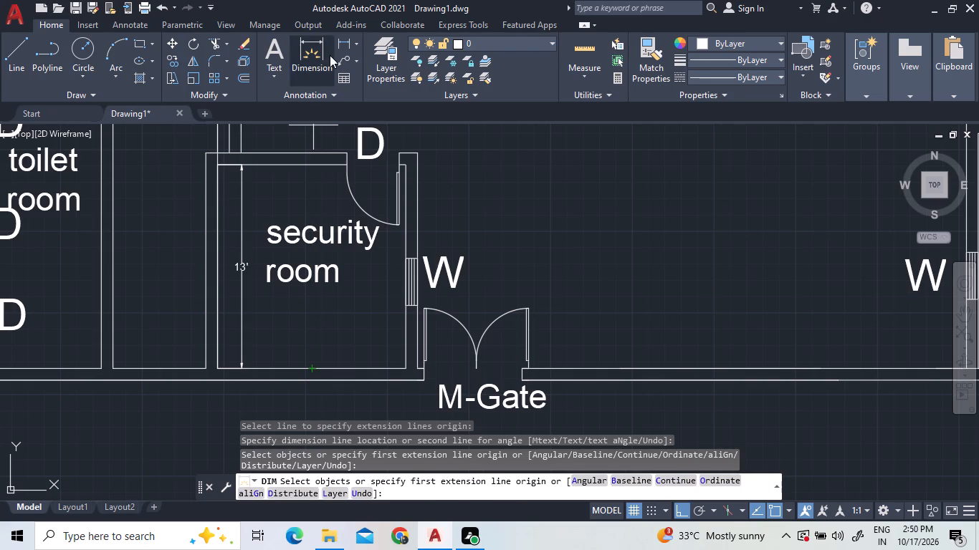
Add a linear dimension between the security room's inner south corners, placed inside the room just above the south wall.
{"action": "left_click", "coordinate": [345, 44]}
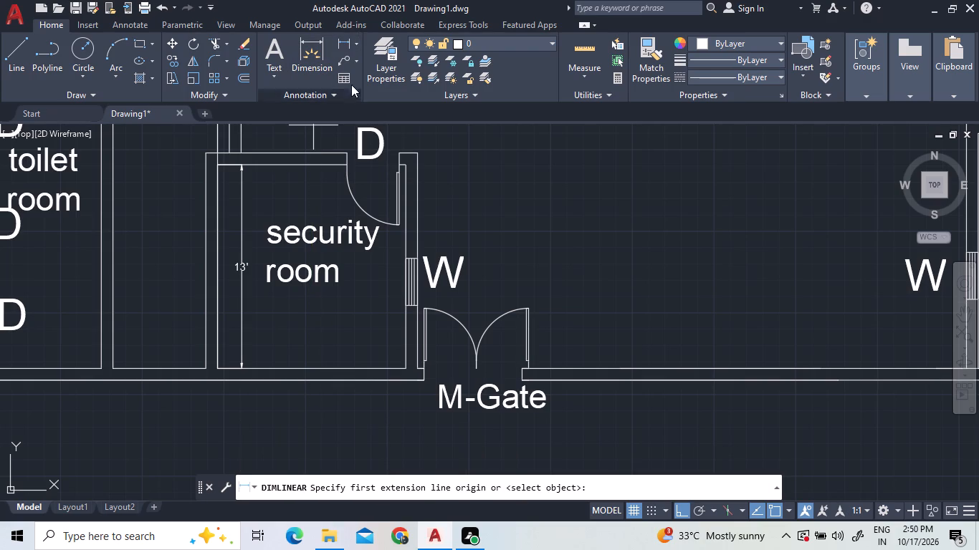
{"action": "left_click", "coordinate": [340, 42]}
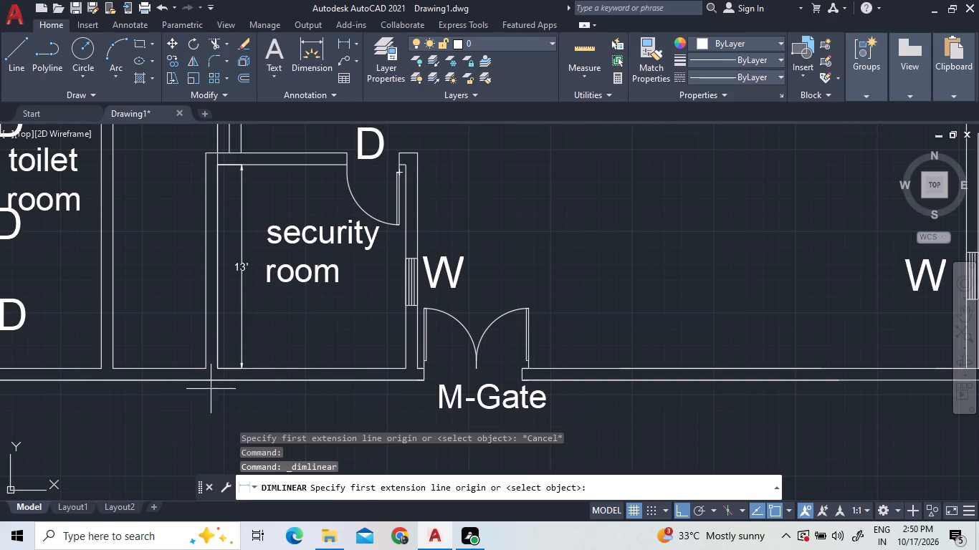
{"action": "double_click", "coordinate": [218, 367]}
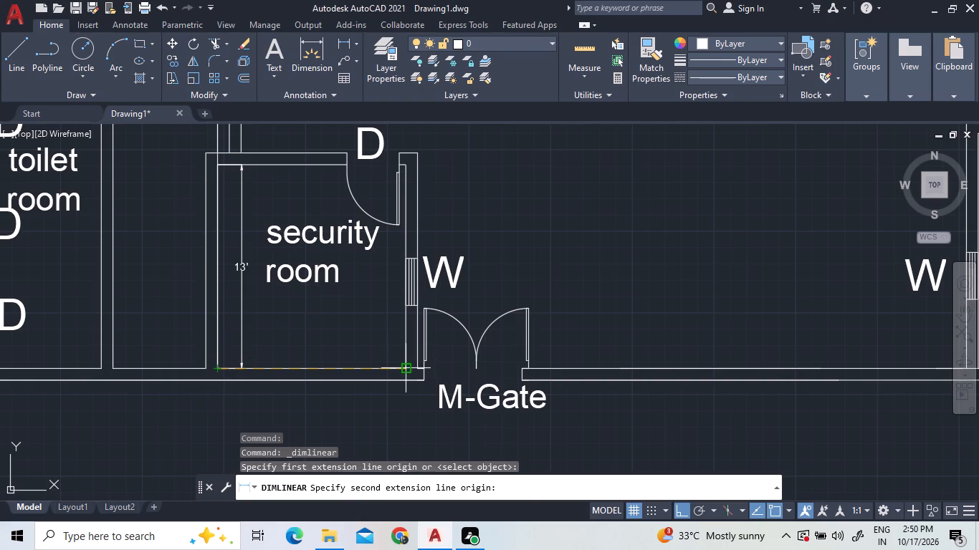
{"action": "left_click", "coordinate": [406, 370]}
{"action": "left_click", "coordinate": [401, 349]}
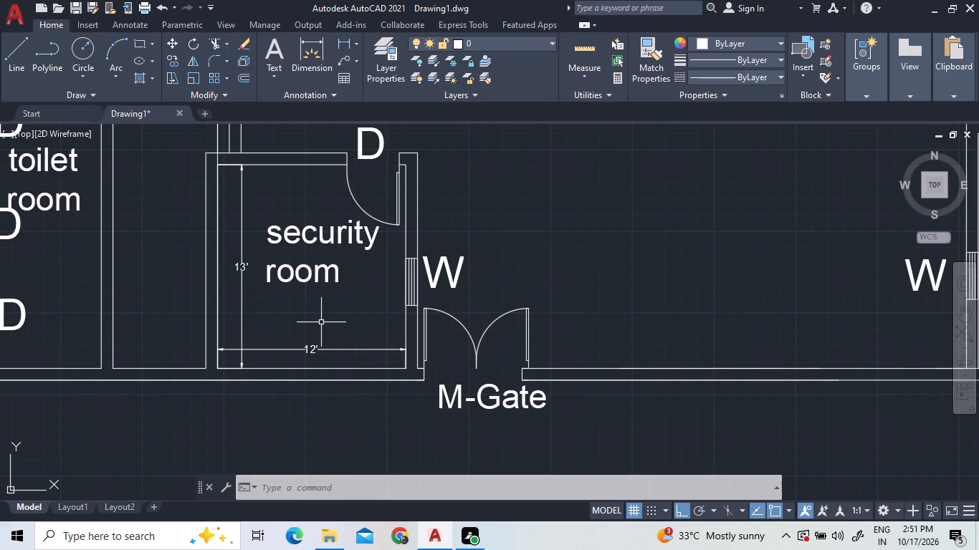
Add a linear dimension between the office room's inner south corners, placed inside the room above the south wall.
{"action": "scroll", "coordinate": [320, 281], "scroll_direction": "down", "scroll_amount": 3}
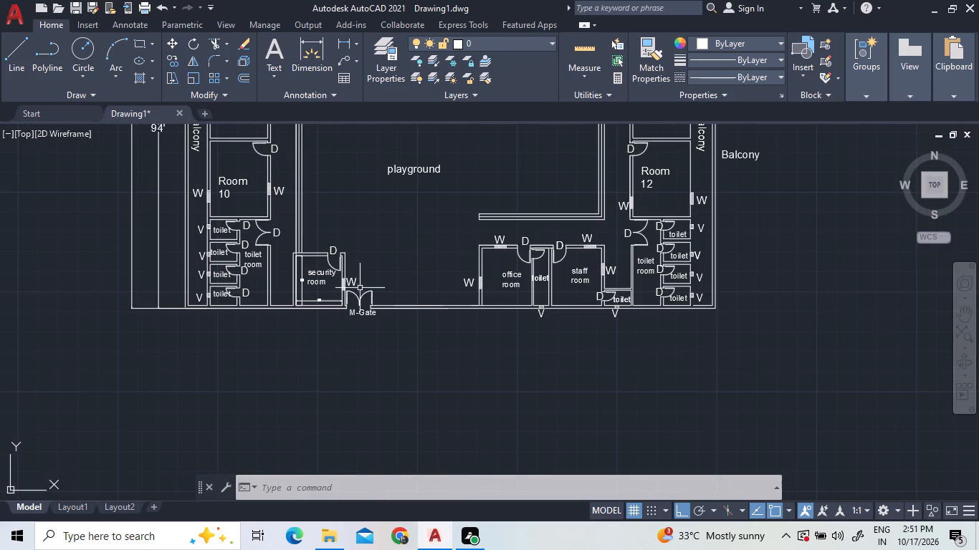
{"action": "scroll", "coordinate": [600, 267], "scroll_direction": "up", "scroll_amount": 3}
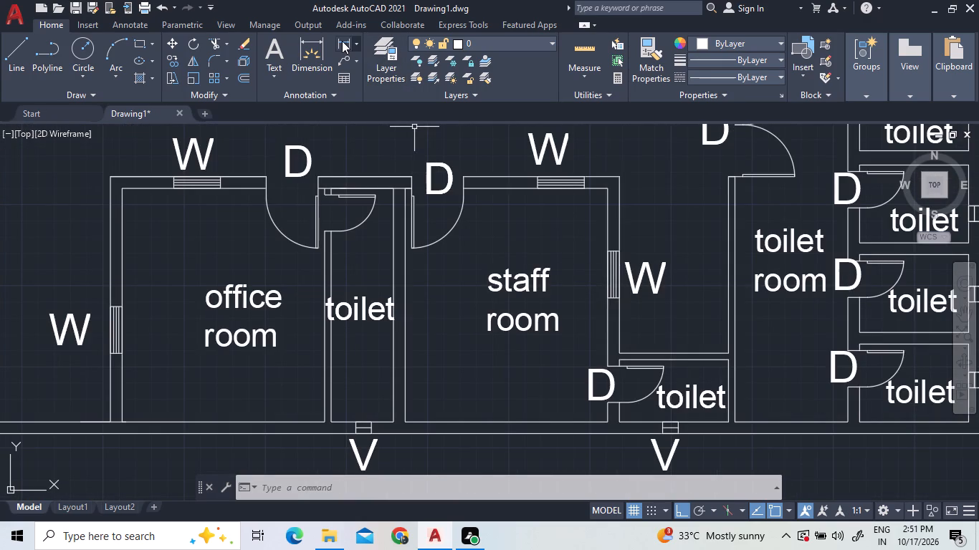
{"action": "left_click", "coordinate": [342, 41]}
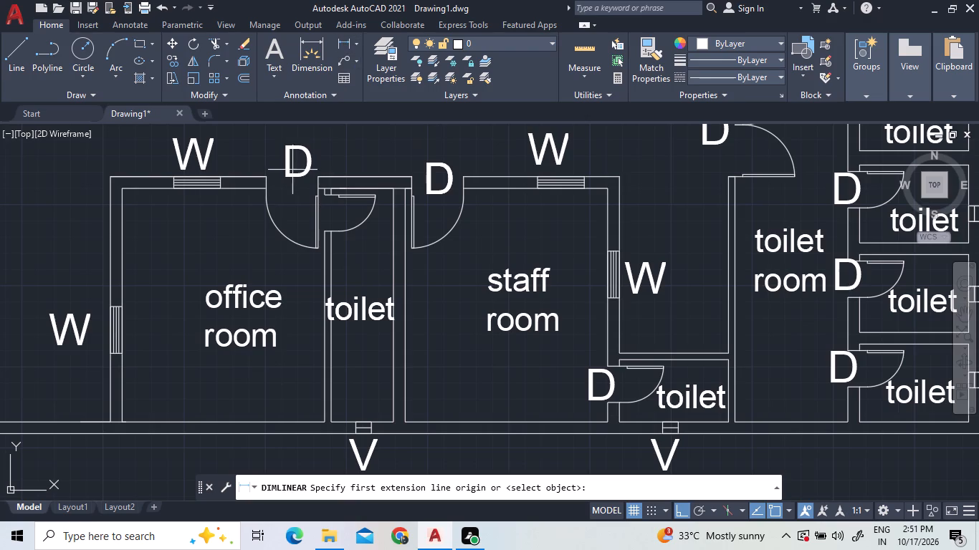
{"action": "left_click", "coordinate": [344, 42]}
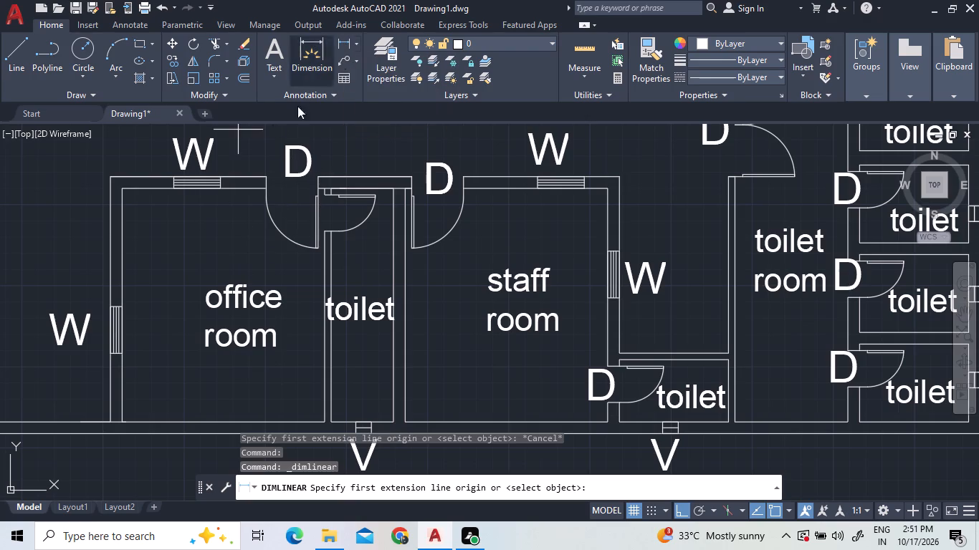
{"action": "double_click", "coordinate": [122, 421]}
{"action": "left_click", "coordinate": [327, 420]}
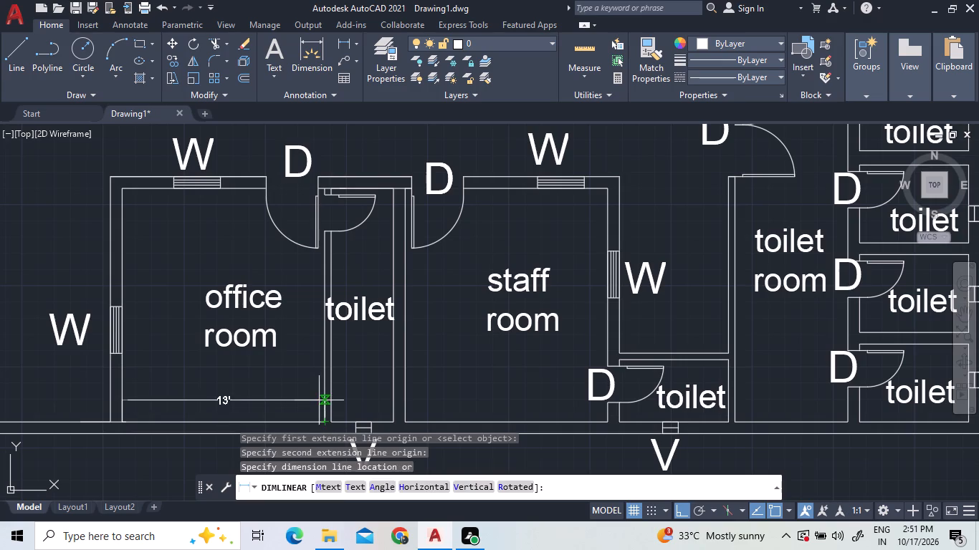
{"action": "left_click", "coordinate": [322, 384]}
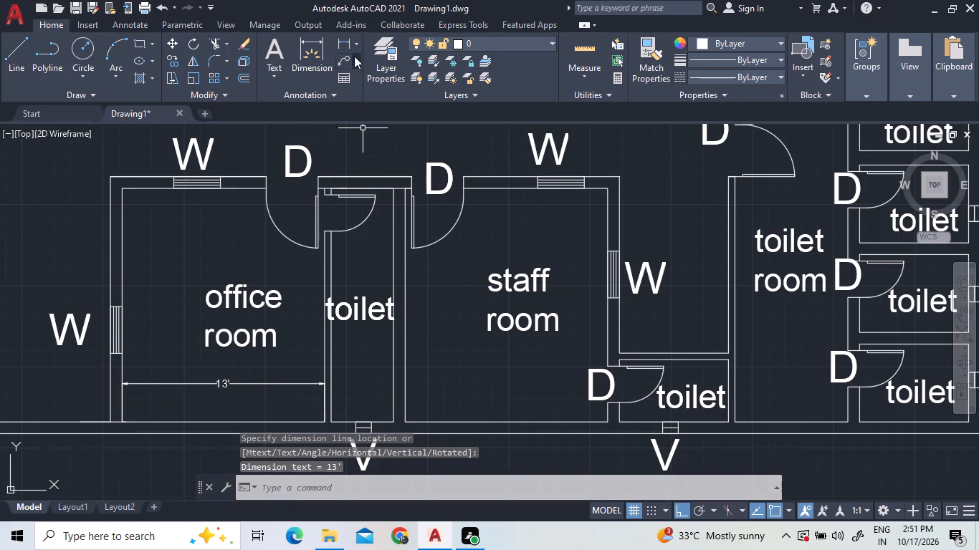
Dimension the office room's inner west wall, placing the vertical dimension just inside the room.
{"action": "left_click", "coordinate": [341, 43]}
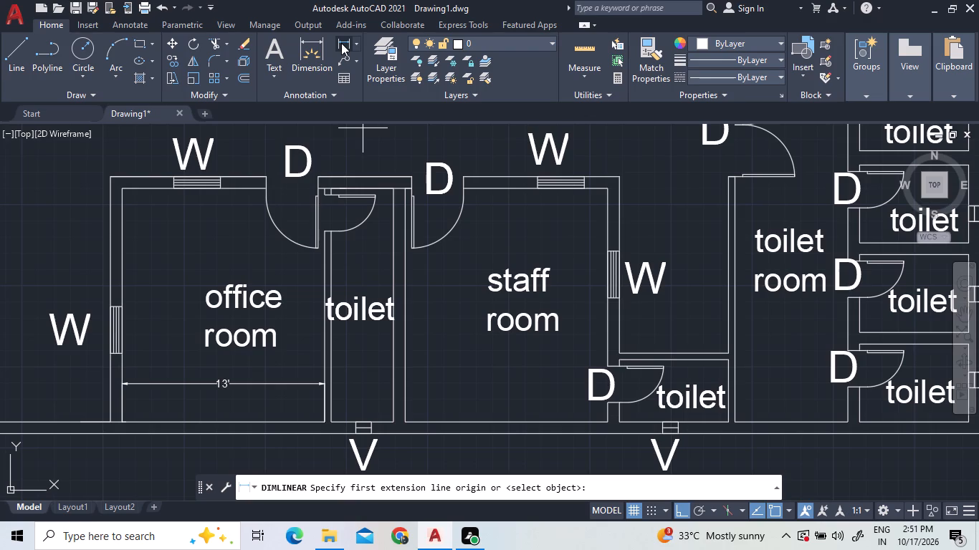
{"action": "double_click", "coordinate": [346, 39]}
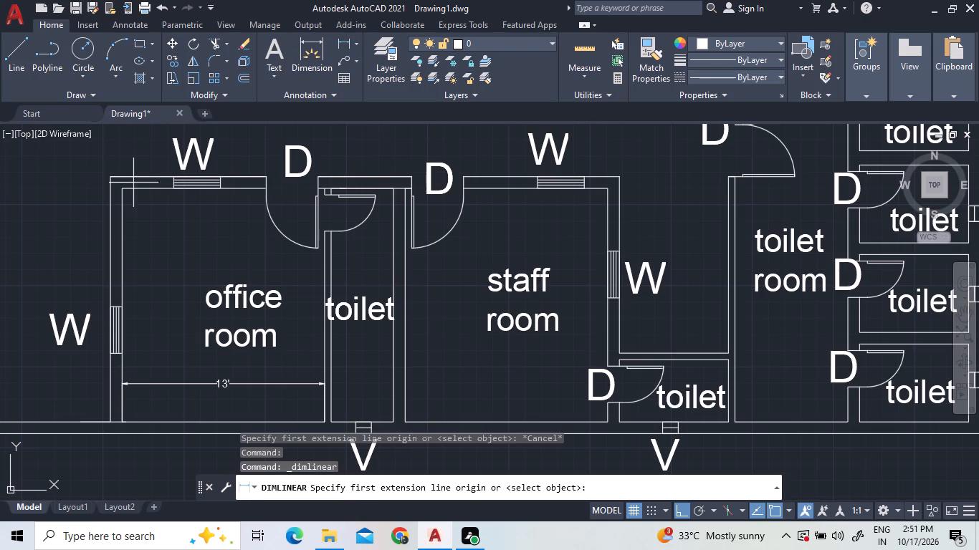
{"action": "double_click", "coordinate": [121, 190]}
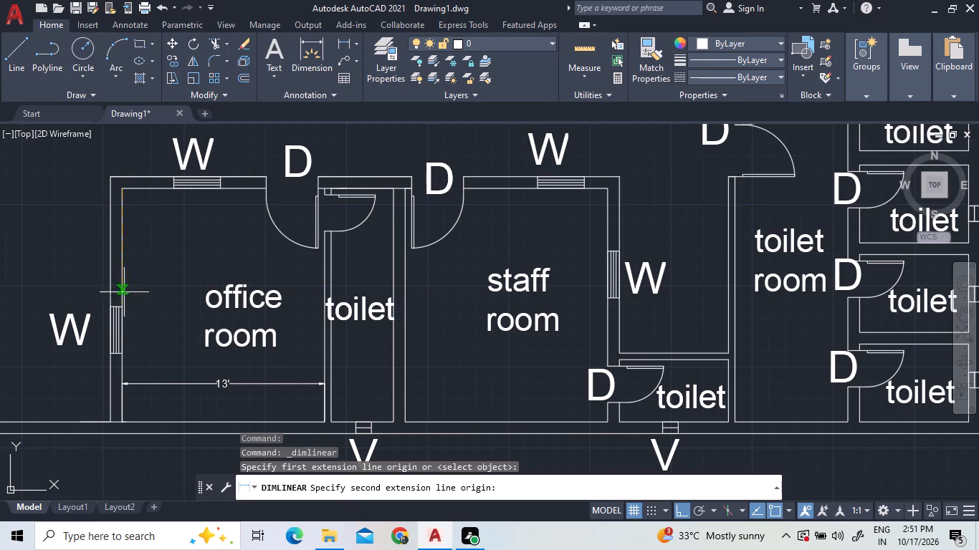
{"action": "left_click", "coordinate": [119, 423]}
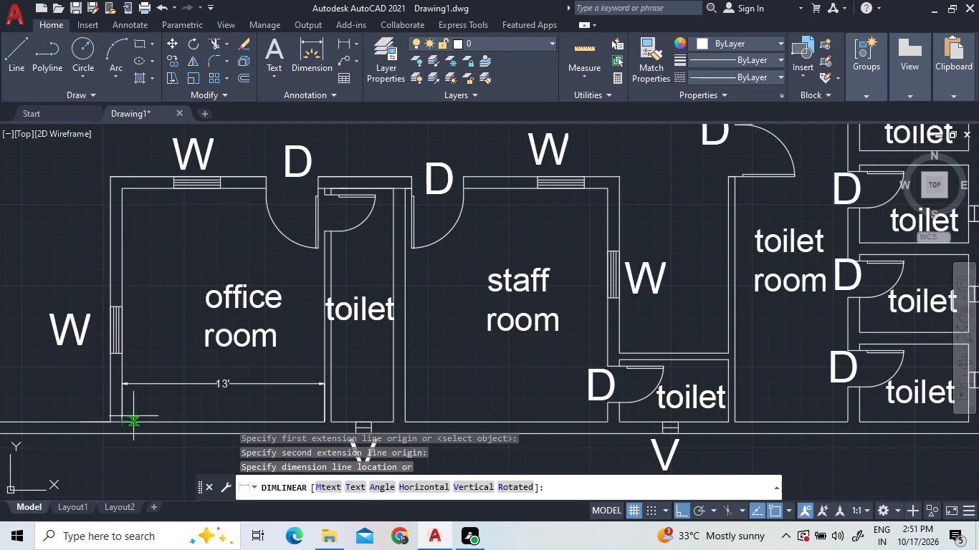
{"action": "left_click", "coordinate": [156, 417]}
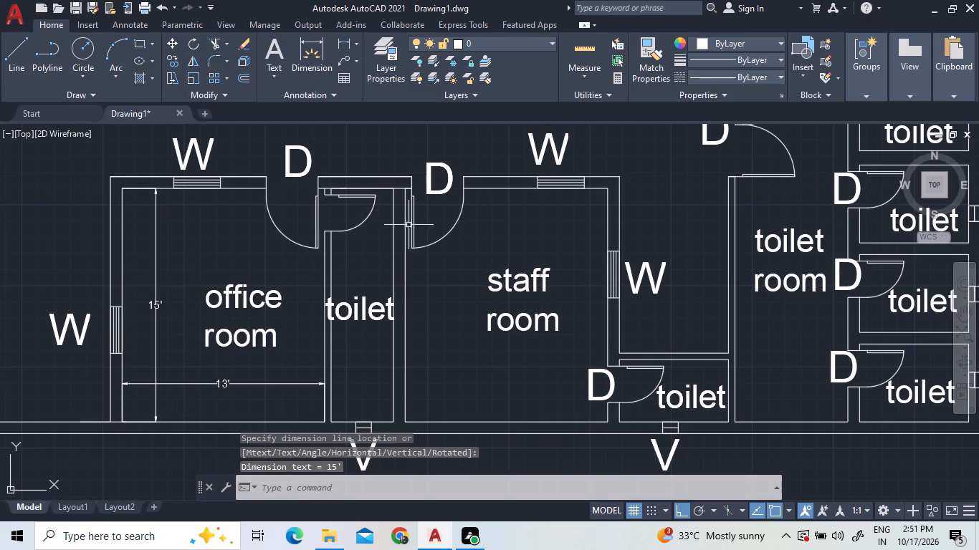
Add a vertical linear dimension between Room 10's inner north and south walls, placed inside the room east of its label.
{"action": "scroll", "coordinate": [348, 254], "scroll_direction": "down", "scroll_amount": 1}
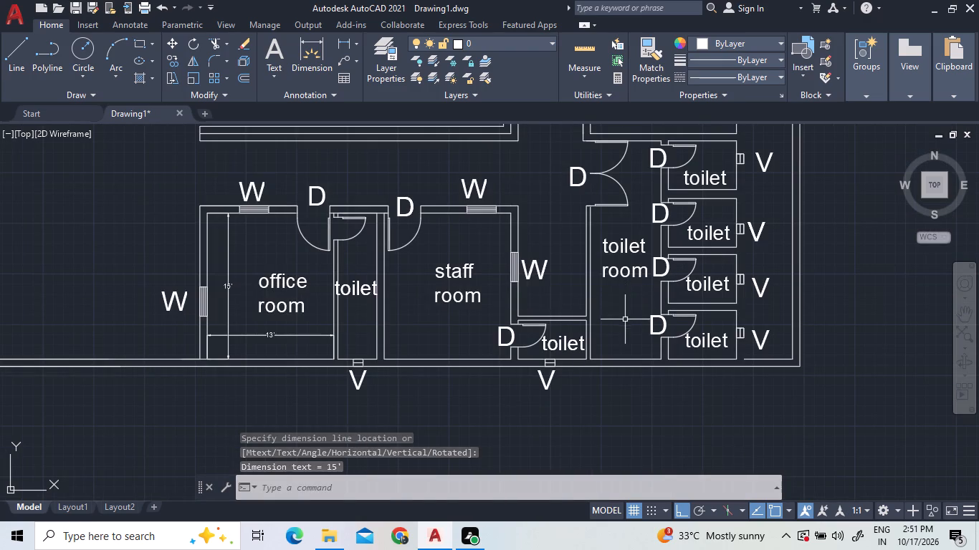
{"action": "scroll", "coordinate": [662, 233], "scroll_direction": "down", "scroll_amount": 1}
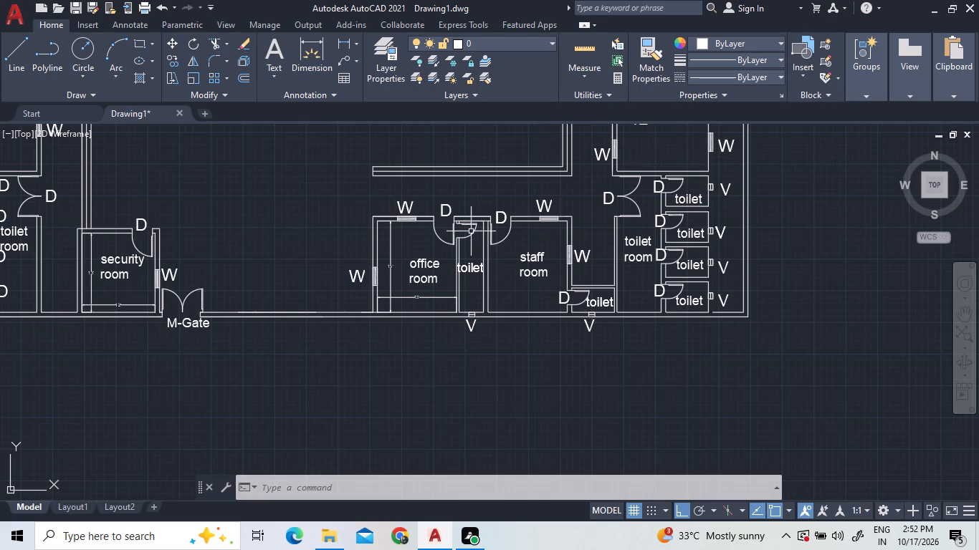
{"action": "scroll", "coordinate": [437, 271], "scroll_direction": "down", "scroll_amount": 1}
{"action": "scroll", "coordinate": [300, 284], "scroll_direction": "down", "scroll_amount": 1}
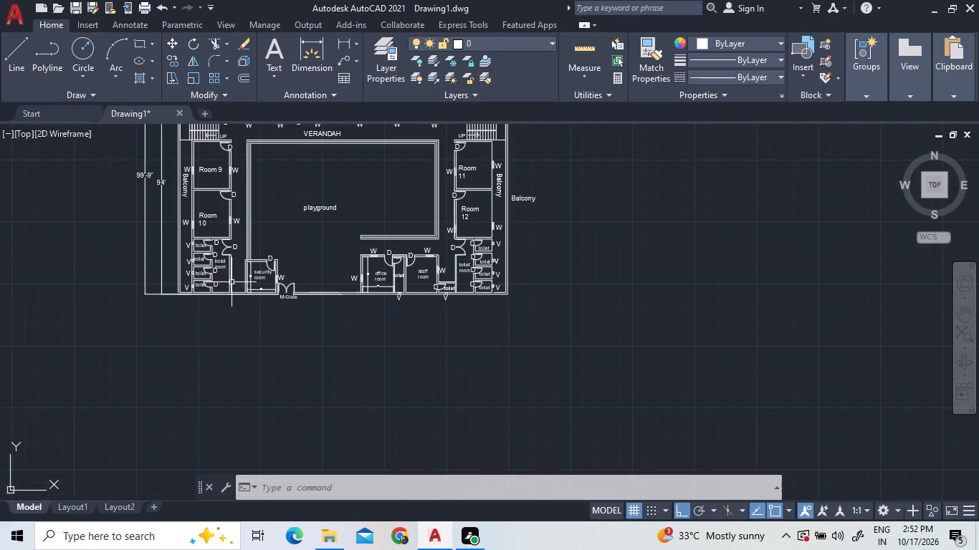
{"action": "scroll", "coordinate": [188, 171], "scroll_direction": "up", "scroll_amount": 2}
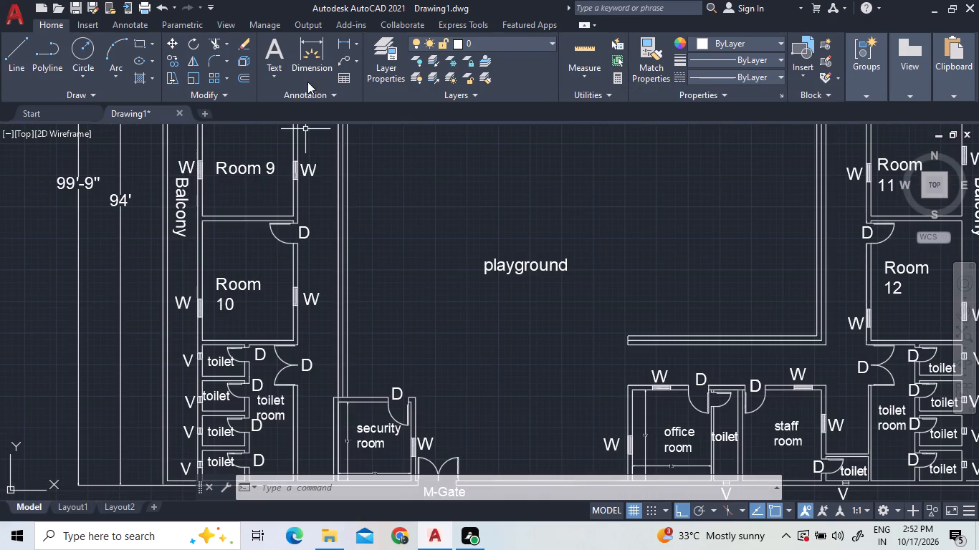
{"action": "left_click", "coordinate": [345, 39]}
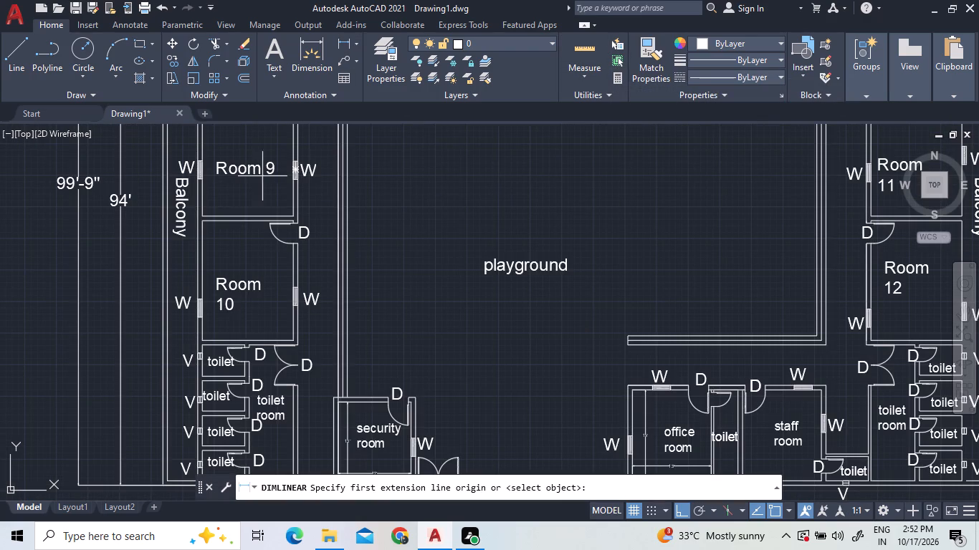
{"action": "left_click", "coordinate": [249, 223]}
{"action": "scroll", "coordinate": [247, 346], "scroll_direction": "up", "scroll_amount": 4}
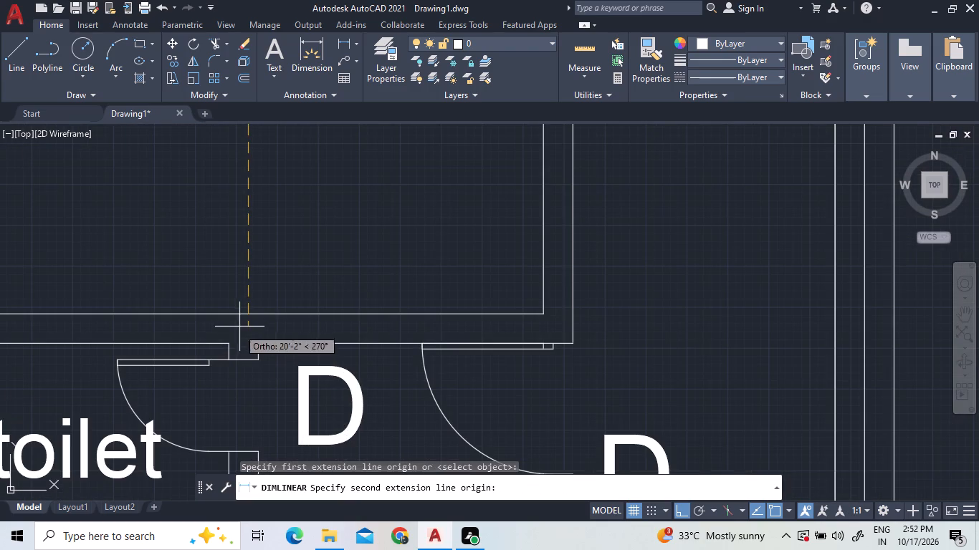
{"action": "double_click", "coordinate": [246, 314]}
{"action": "scroll", "coordinate": [315, 324], "scroll_direction": "down", "scroll_amount": 3}
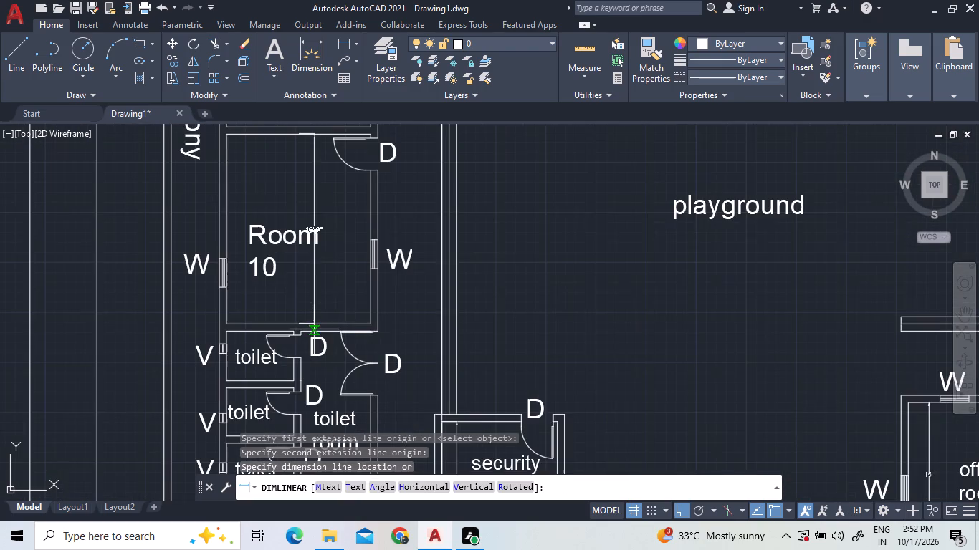
{"action": "left_click", "coordinate": [339, 332]}
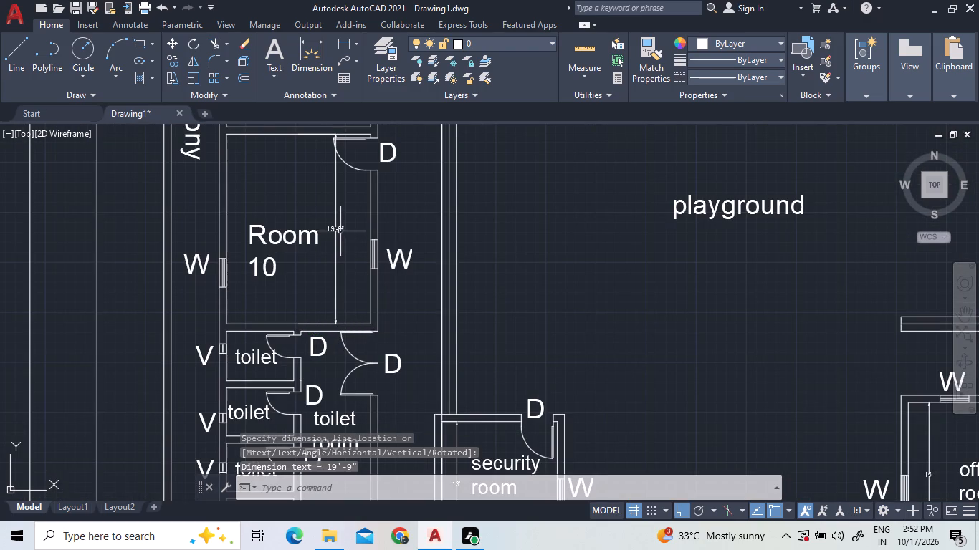
Add a horizontal linear dimension between Room 10's inner west and east walls, placed inside the room above its label.
{"action": "left_click", "coordinate": [341, 39]}
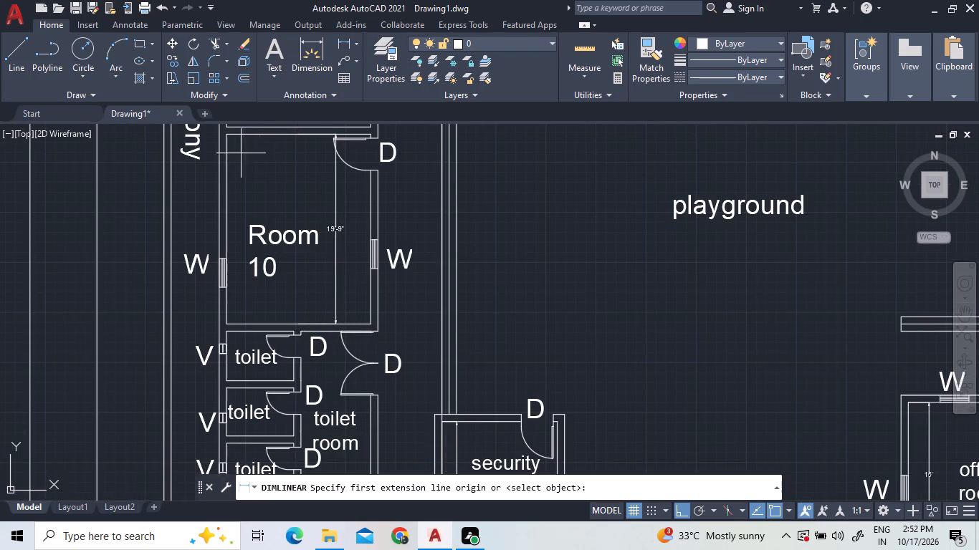
{"action": "scroll", "coordinate": [226, 189], "scroll_direction": "up", "scroll_amount": 2}
{"action": "double_click", "coordinate": [226, 189]}
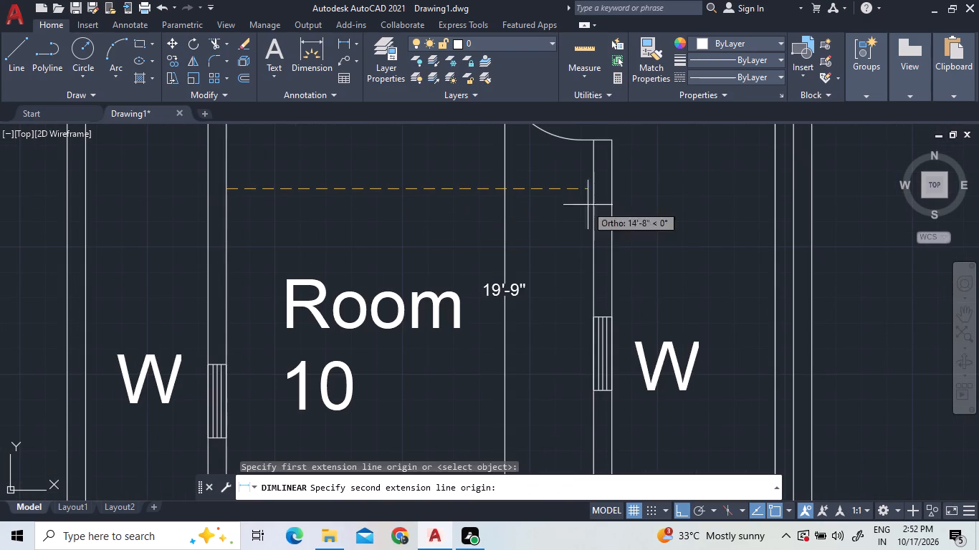
{"action": "left_click", "coordinate": [594, 189]}
{"action": "double_click", "coordinate": [589, 176]}
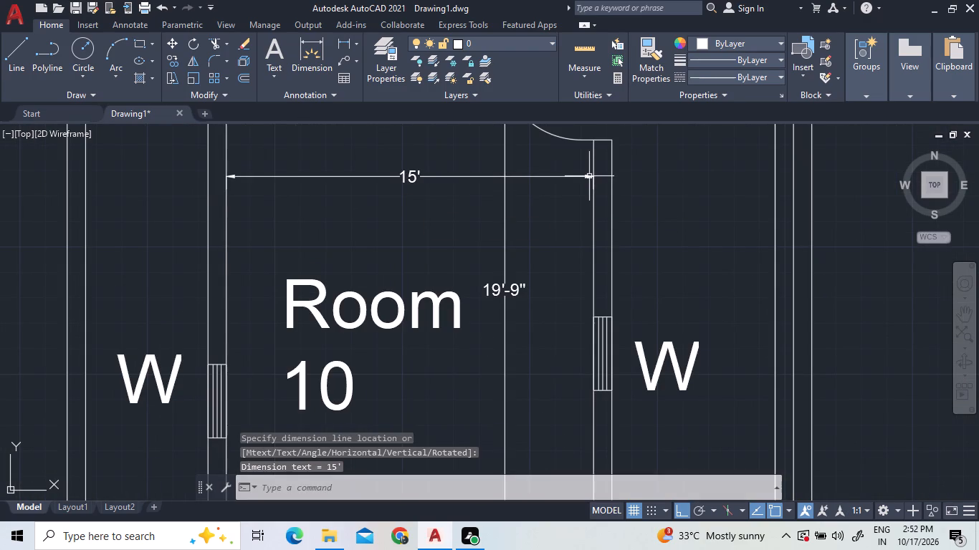
{"action": "left_click", "coordinate": [563, 202]}
{"action": "double_click", "coordinate": [524, 232]}
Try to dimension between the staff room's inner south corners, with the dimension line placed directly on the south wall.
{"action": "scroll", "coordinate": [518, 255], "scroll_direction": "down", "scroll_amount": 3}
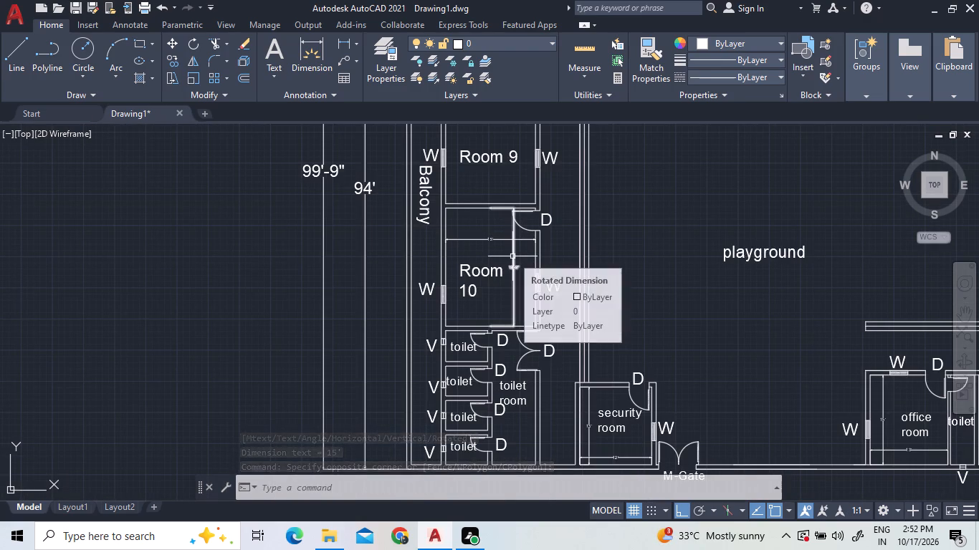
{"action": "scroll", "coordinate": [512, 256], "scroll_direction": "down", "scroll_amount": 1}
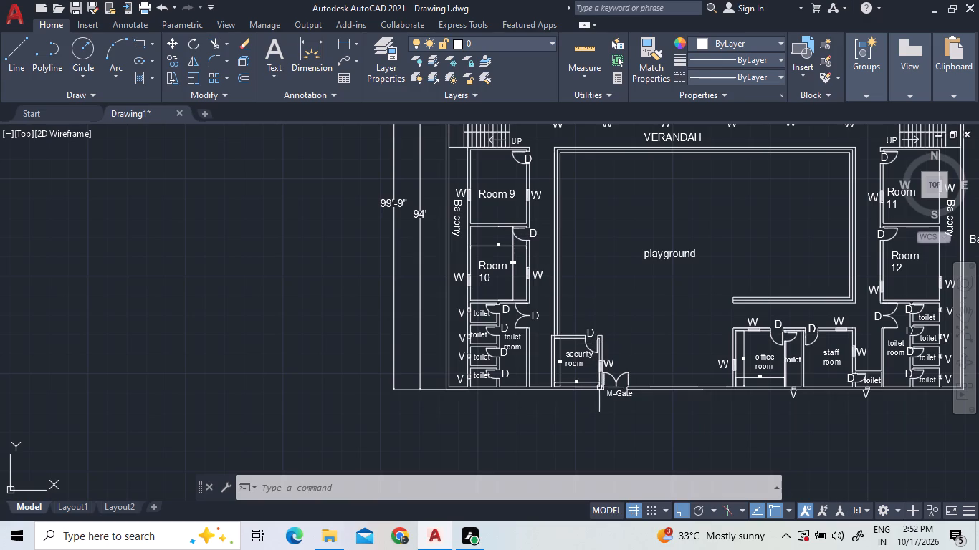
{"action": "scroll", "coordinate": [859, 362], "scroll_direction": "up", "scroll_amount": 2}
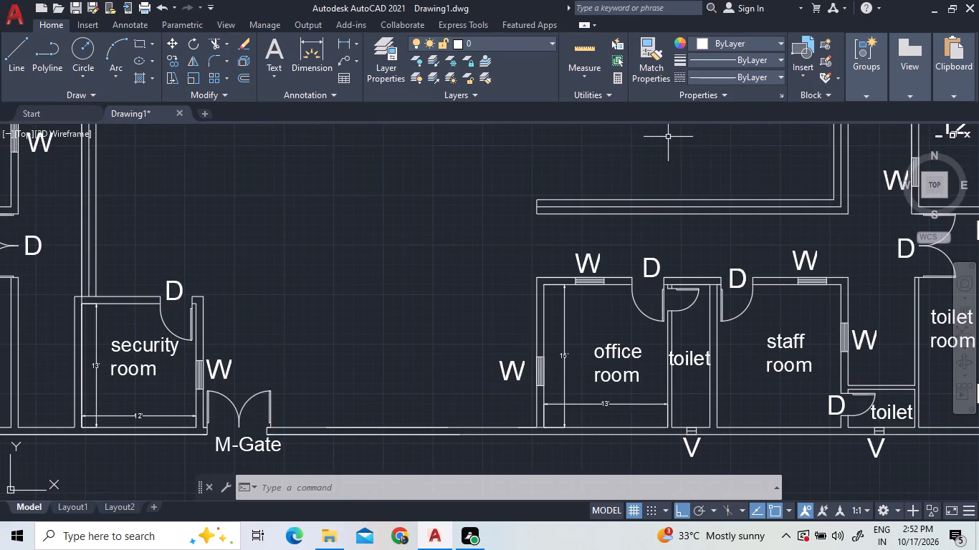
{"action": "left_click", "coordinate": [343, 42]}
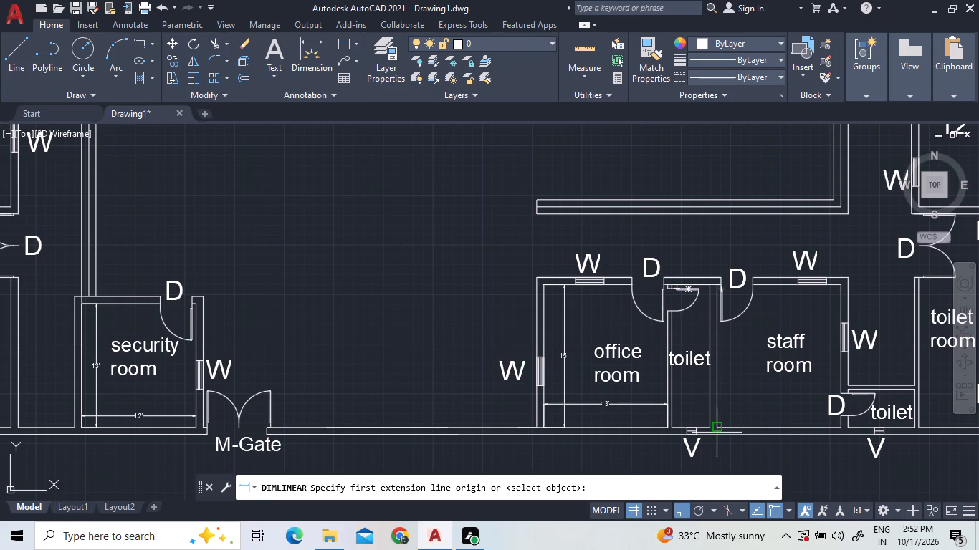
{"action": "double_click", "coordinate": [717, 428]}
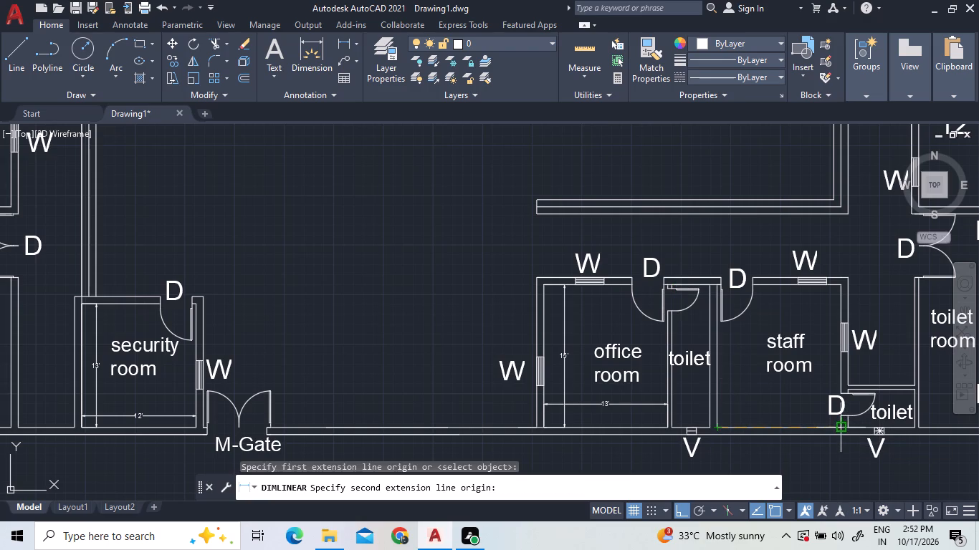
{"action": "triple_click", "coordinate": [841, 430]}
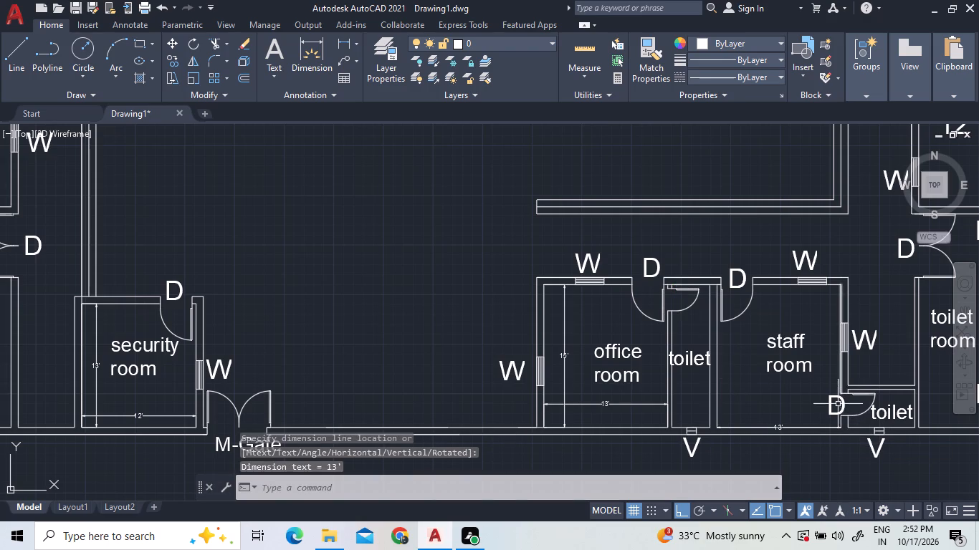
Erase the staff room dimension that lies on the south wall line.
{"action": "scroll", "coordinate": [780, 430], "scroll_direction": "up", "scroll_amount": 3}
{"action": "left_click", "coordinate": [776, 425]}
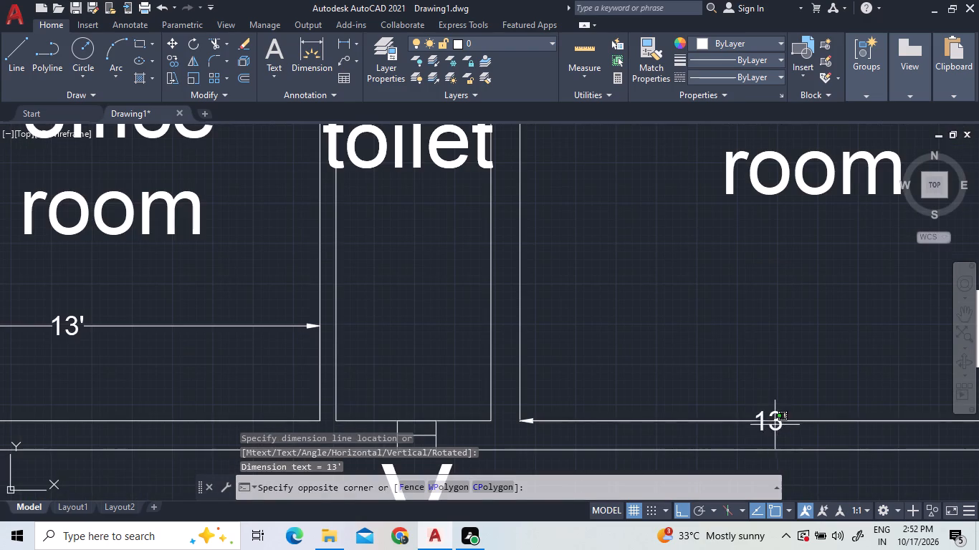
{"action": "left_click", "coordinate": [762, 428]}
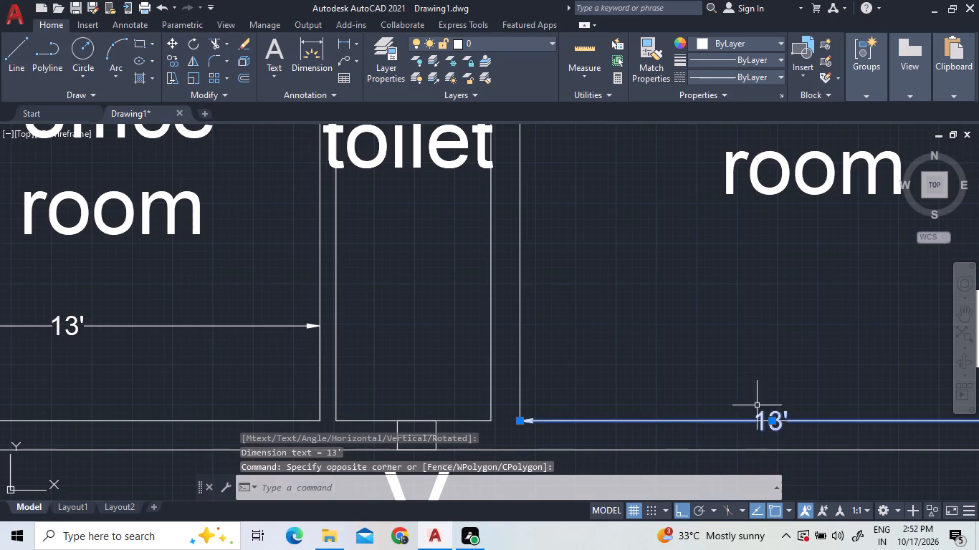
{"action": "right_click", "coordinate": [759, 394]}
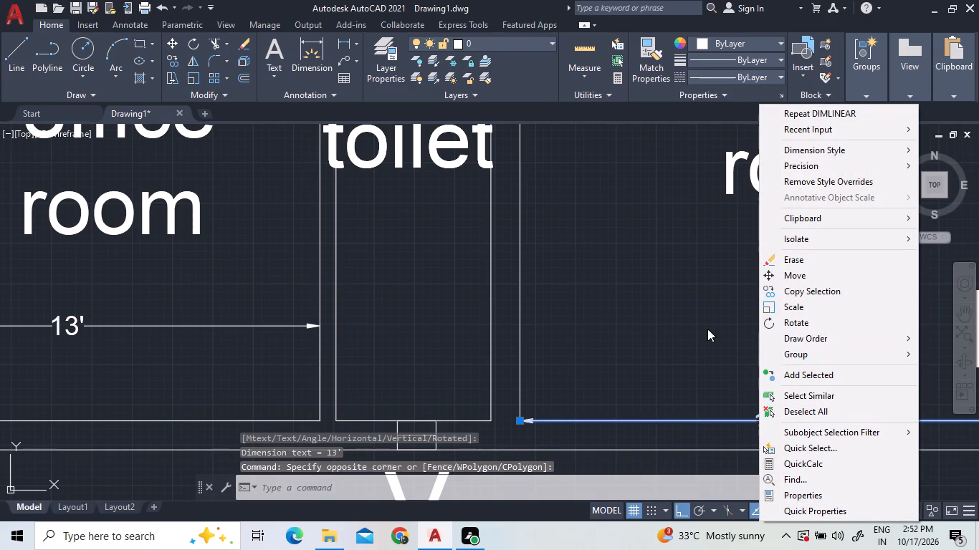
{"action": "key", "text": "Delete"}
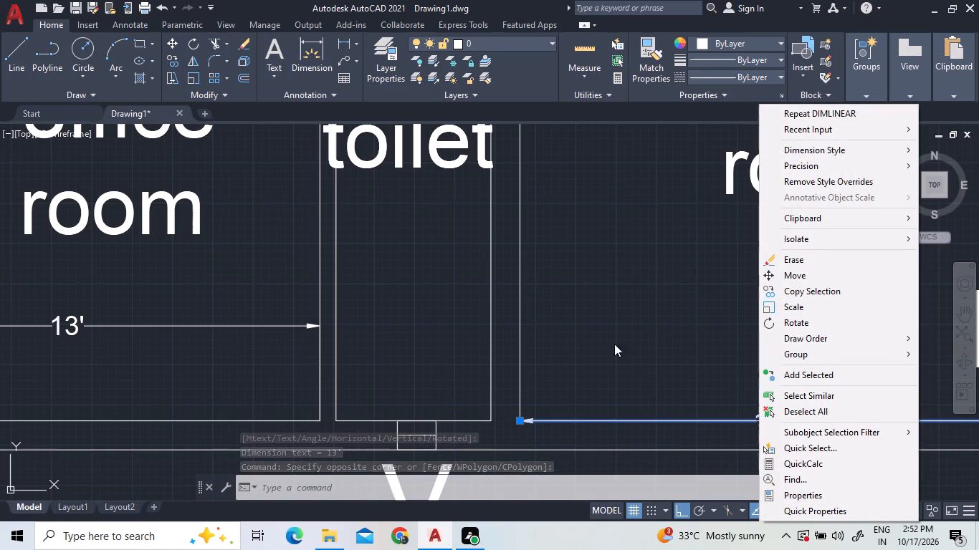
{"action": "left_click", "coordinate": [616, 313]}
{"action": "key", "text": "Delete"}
Add a linear dimension between the staff room's inner south corners, placed inside the room just below its label.
{"action": "scroll", "coordinate": [616, 313], "scroll_direction": "down", "scroll_amount": 2}
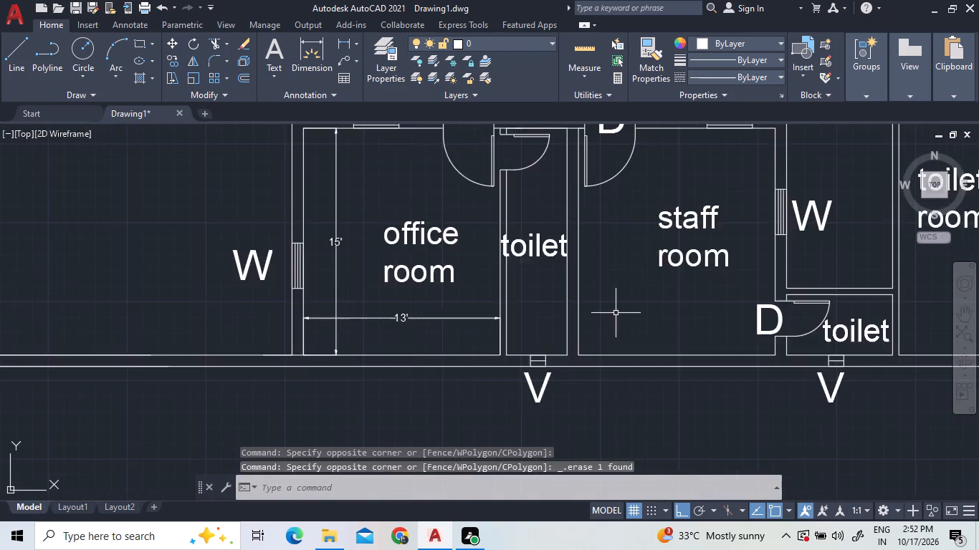
{"action": "scroll", "coordinate": [616, 314], "scroll_direction": "down", "scroll_amount": 1}
{"action": "scroll", "coordinate": [785, 274], "scroll_direction": "up", "scroll_amount": 2}
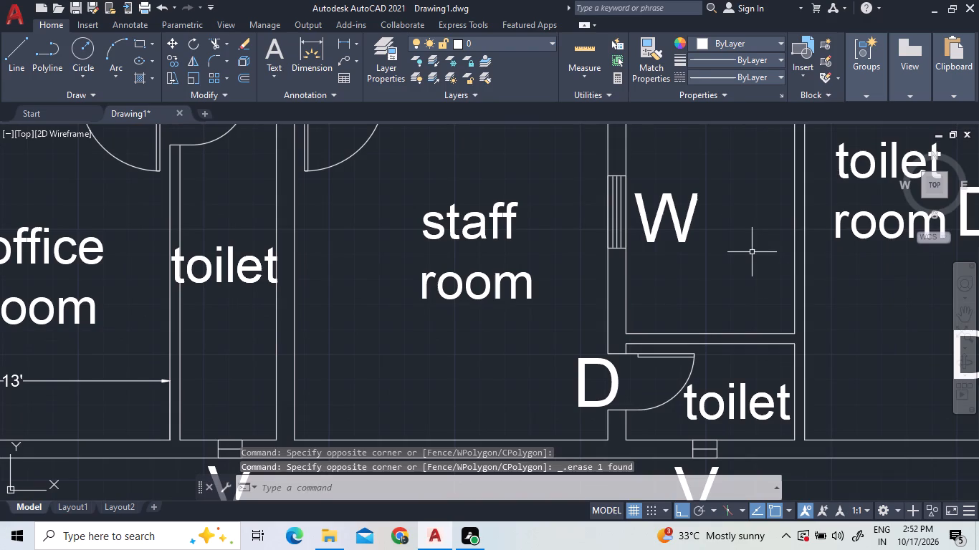
{"action": "triple_click", "coordinate": [340, 44]}
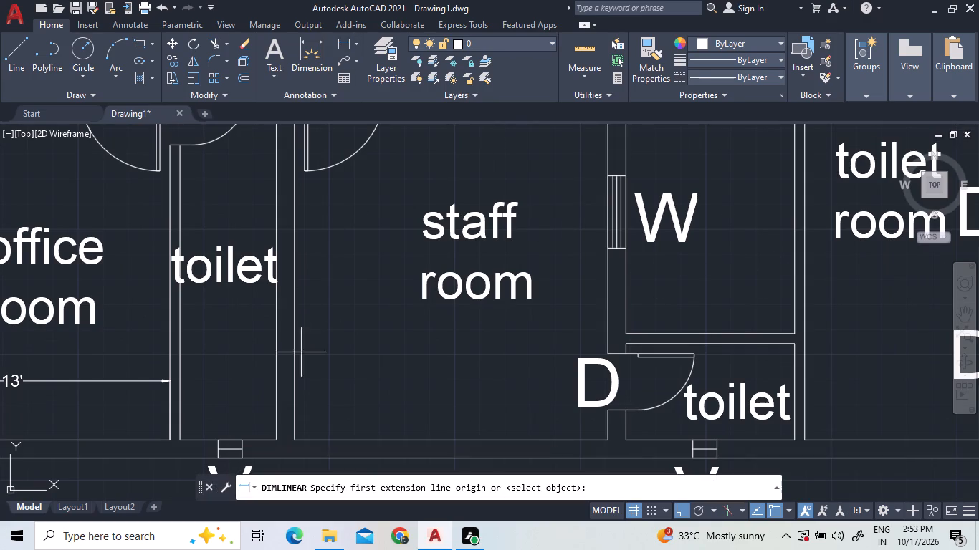
{"action": "left_click", "coordinate": [290, 438]}
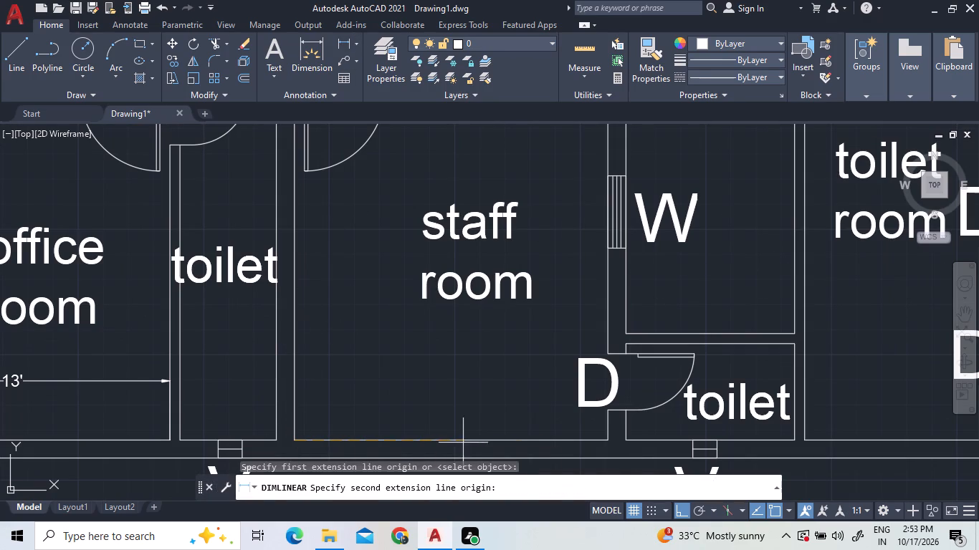
{"action": "left_click", "coordinate": [611, 436]}
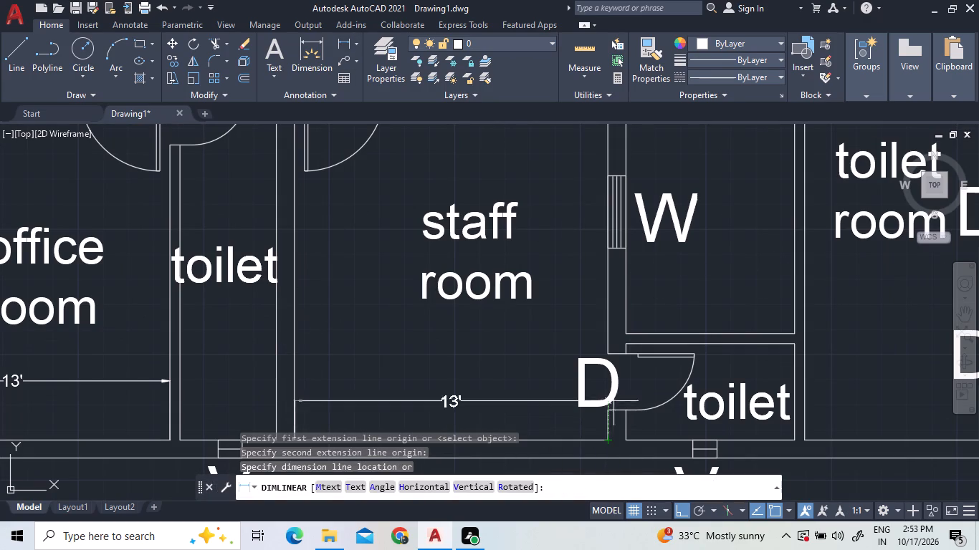
{"action": "left_click", "coordinate": [611, 326]}
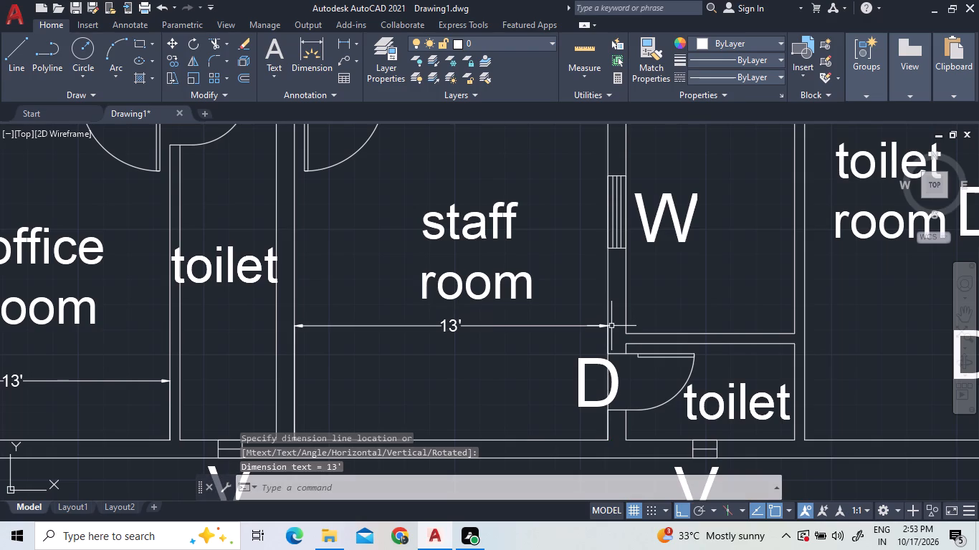
Add a vertical linear dimension along the staff room's inner east wall, placed inside the room just east of its label.
{"action": "left_click", "coordinate": [343, 44]}
{"action": "scroll", "coordinate": [507, 312], "scroll_direction": "down", "scroll_amount": 2}
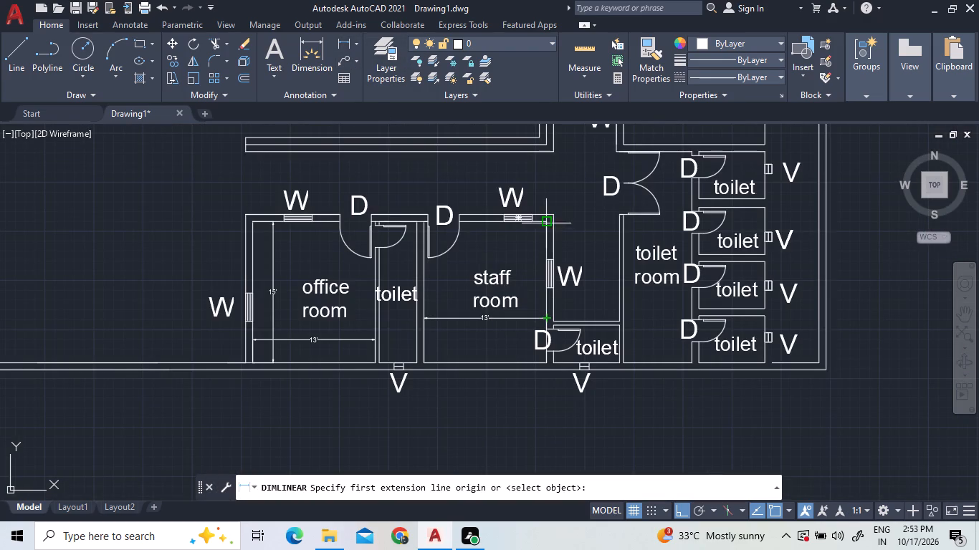
{"action": "left_click", "coordinate": [546, 223]}
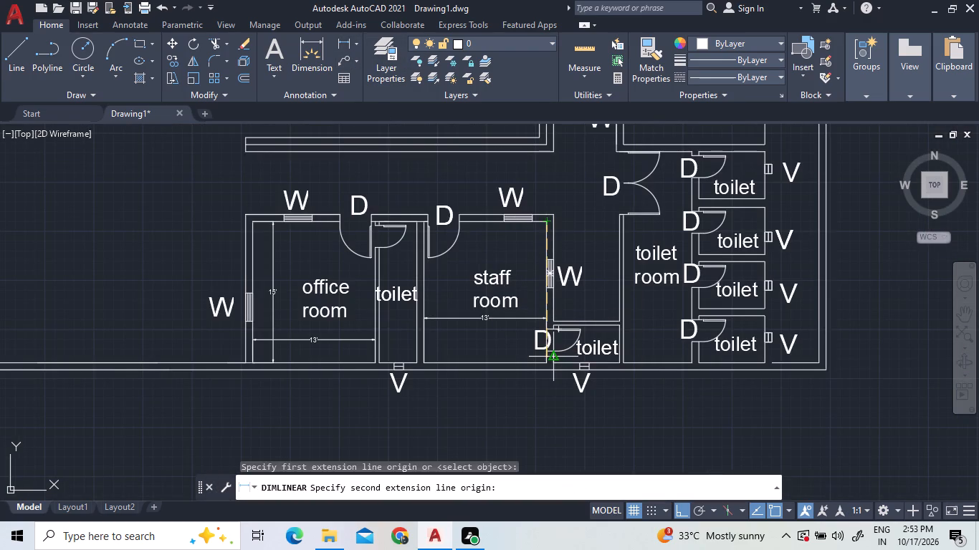
{"action": "double_click", "coordinate": [544, 362]}
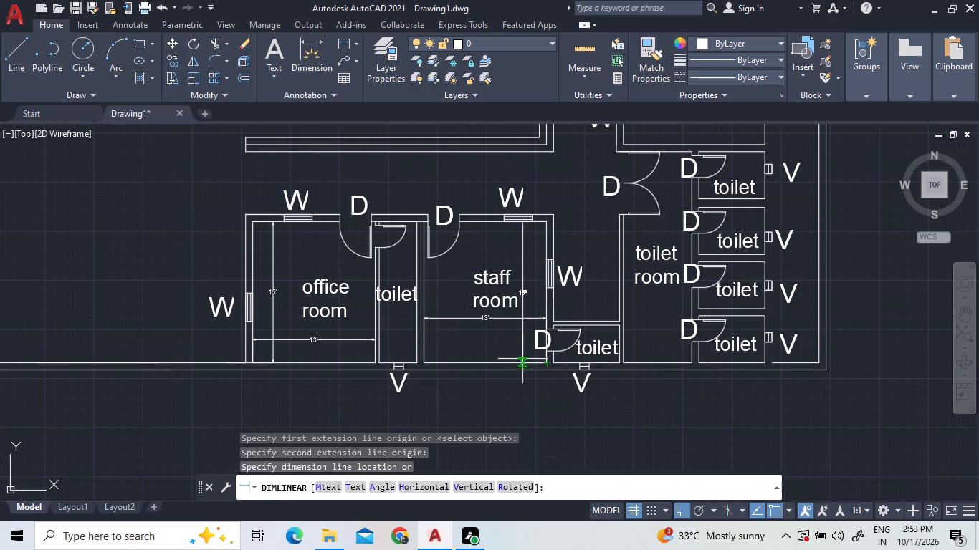
{"action": "double_click", "coordinate": [525, 354]}
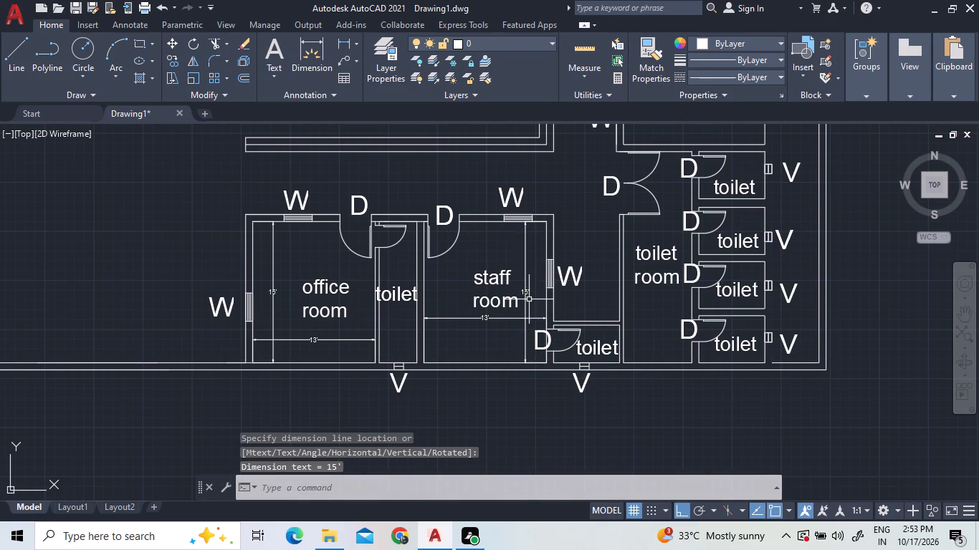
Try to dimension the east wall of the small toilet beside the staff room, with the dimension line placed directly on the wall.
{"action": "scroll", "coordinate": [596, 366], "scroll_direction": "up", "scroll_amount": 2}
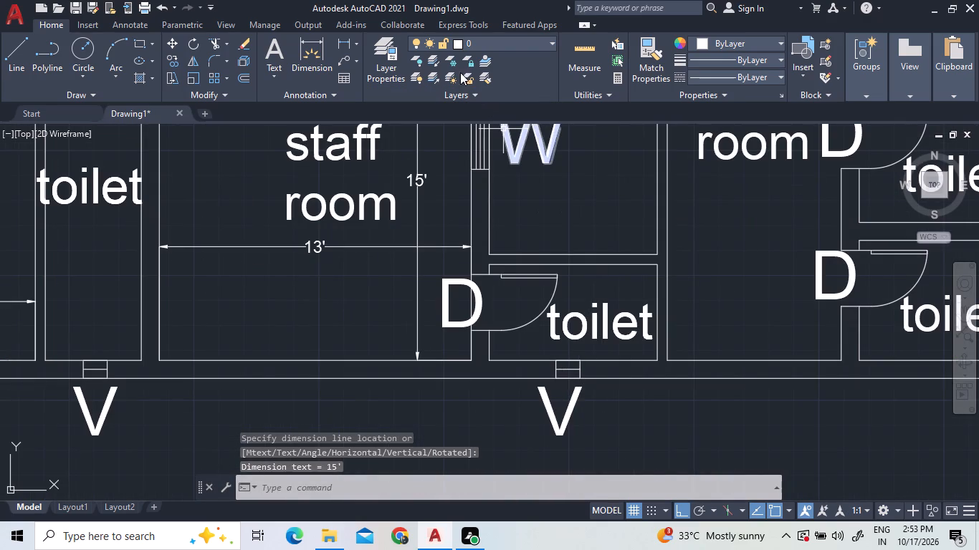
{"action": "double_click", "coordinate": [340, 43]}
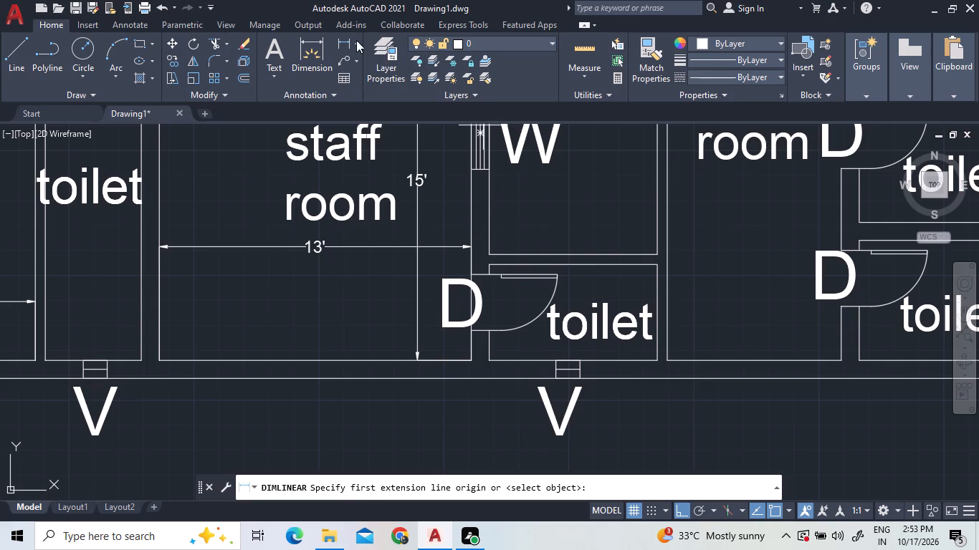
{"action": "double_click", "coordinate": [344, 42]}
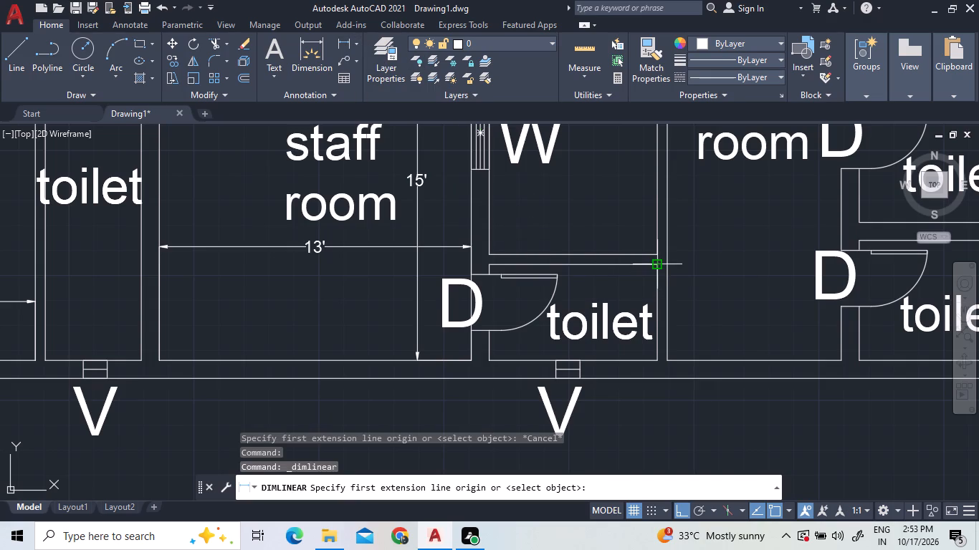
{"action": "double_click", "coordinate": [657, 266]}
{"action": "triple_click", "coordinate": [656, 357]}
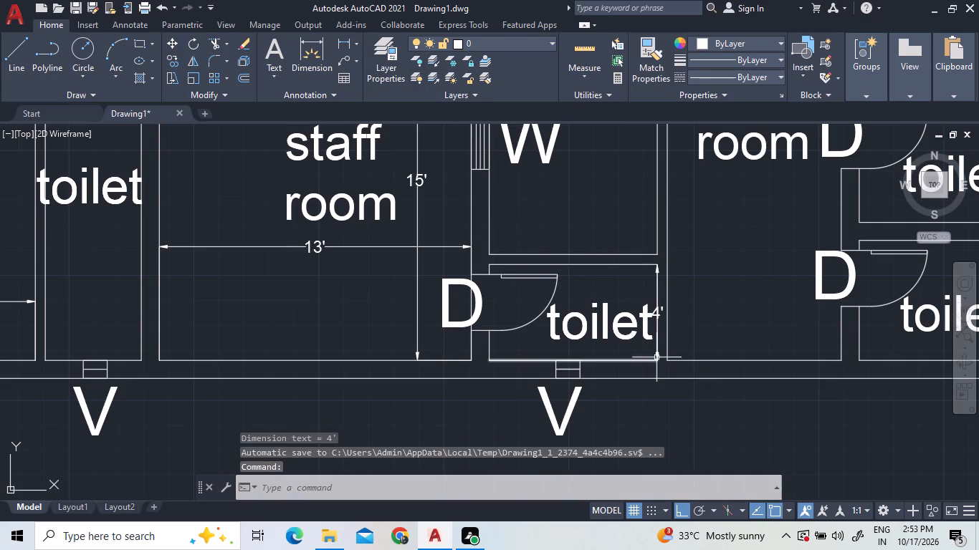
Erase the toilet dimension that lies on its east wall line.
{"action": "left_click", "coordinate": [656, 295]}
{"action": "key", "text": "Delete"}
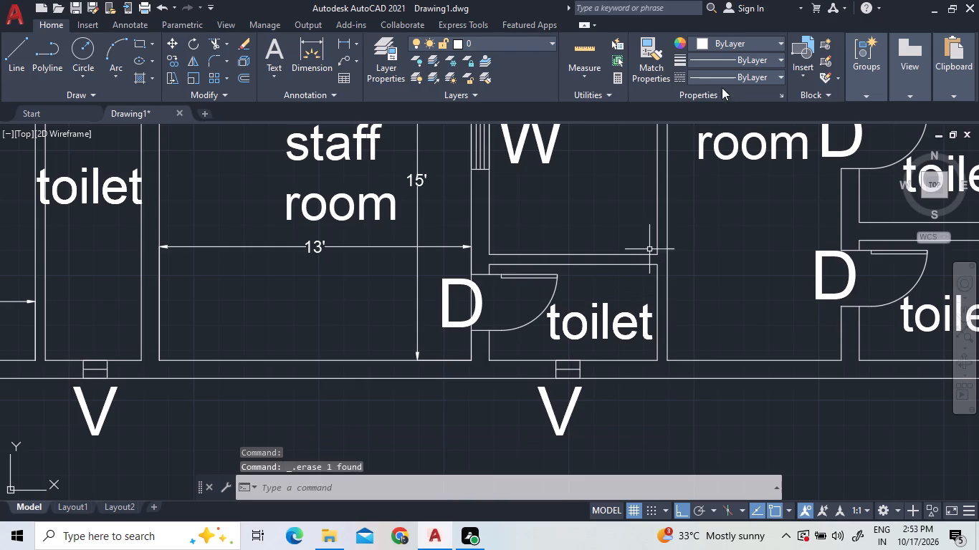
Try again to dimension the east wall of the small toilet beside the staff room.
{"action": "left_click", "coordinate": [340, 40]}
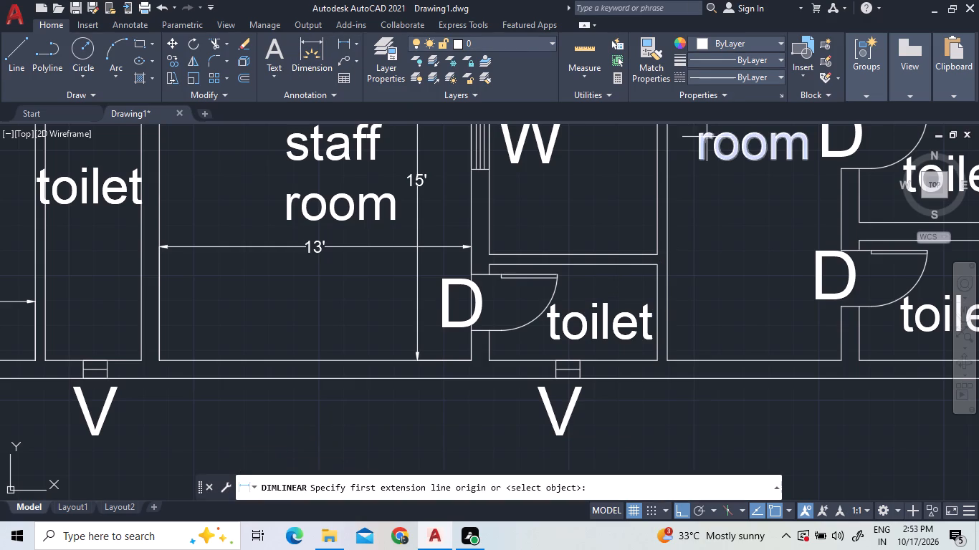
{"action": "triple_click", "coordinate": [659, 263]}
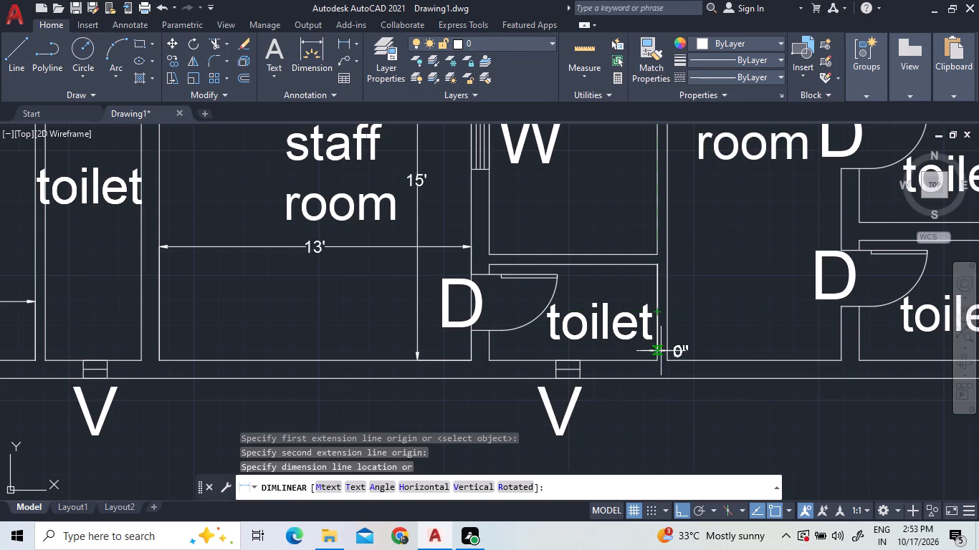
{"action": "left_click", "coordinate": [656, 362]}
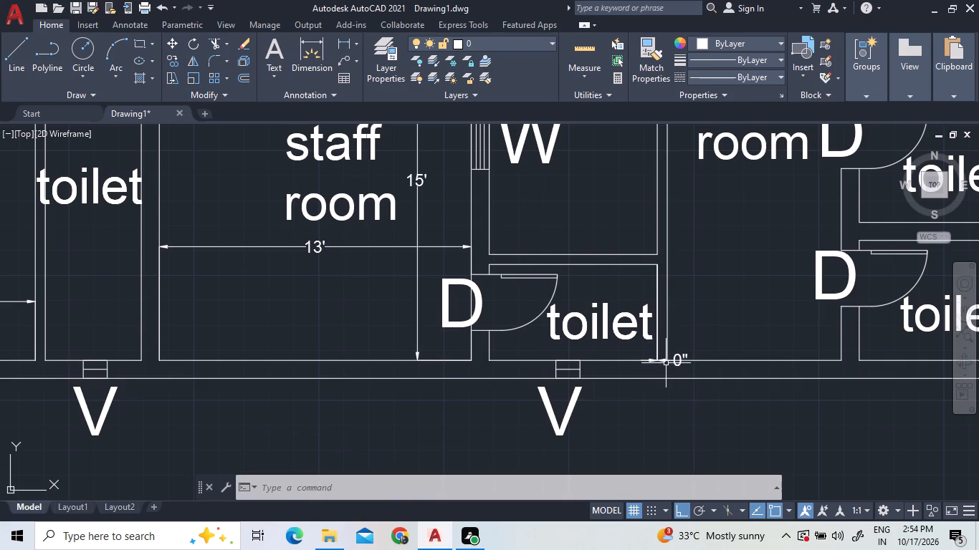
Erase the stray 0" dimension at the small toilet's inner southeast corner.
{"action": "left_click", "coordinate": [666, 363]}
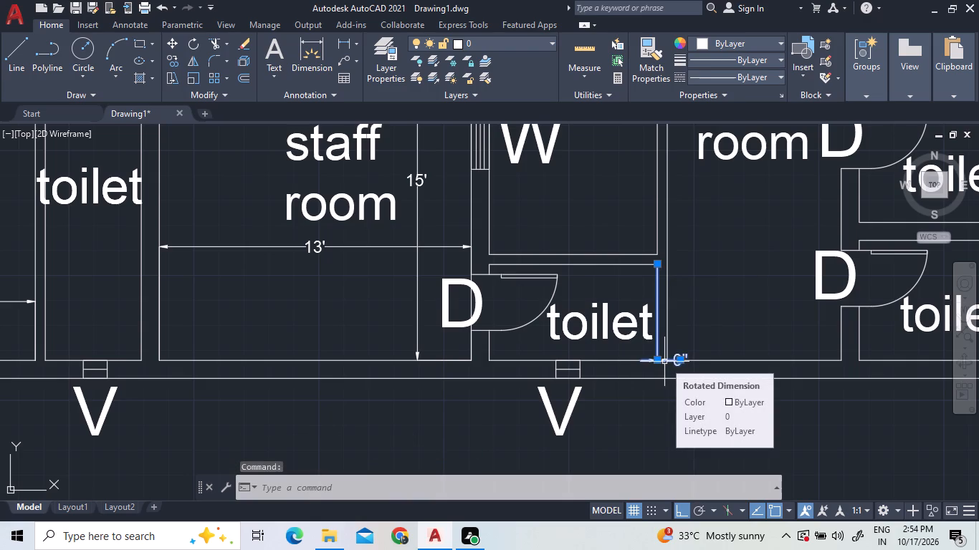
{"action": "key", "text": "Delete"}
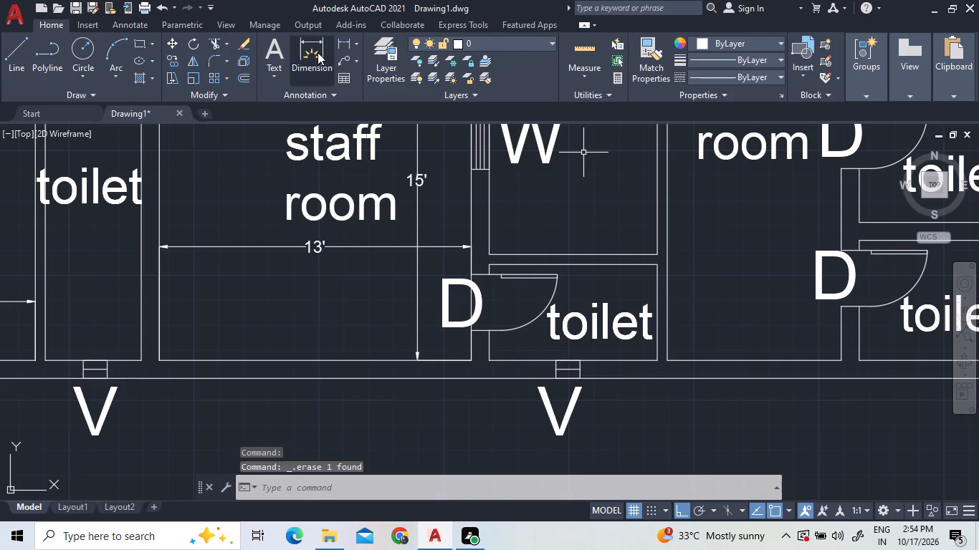
Add a vertical linear dimension between the small toilet's inner north and south walls, placed inside the toilet west of its label.
{"action": "double_click", "coordinate": [343, 43]}
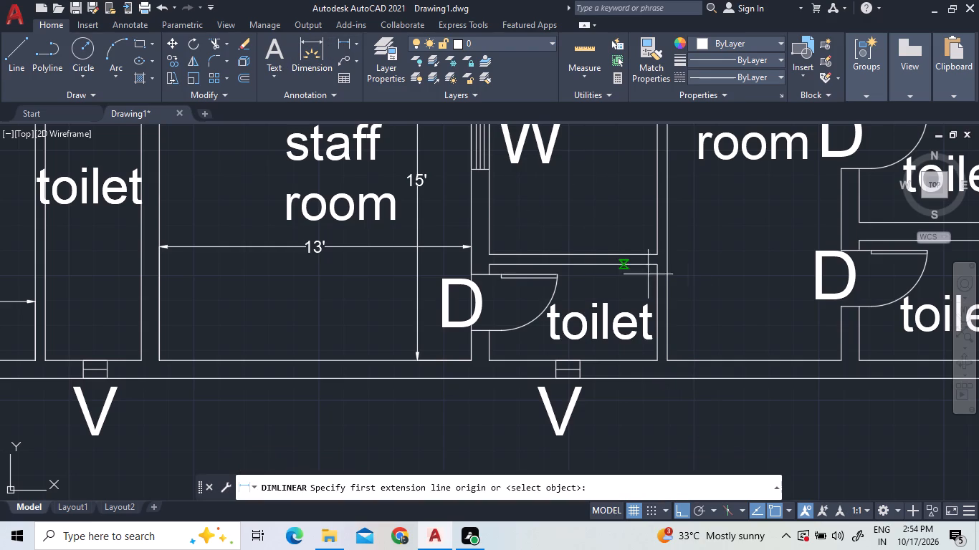
{"action": "double_click", "coordinate": [655, 263]}
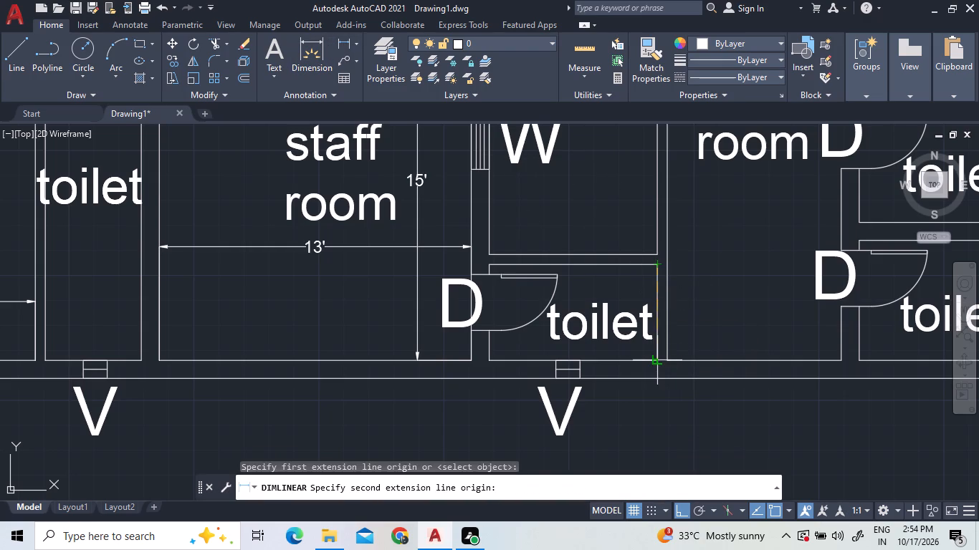
{"action": "left_click", "coordinate": [659, 358]}
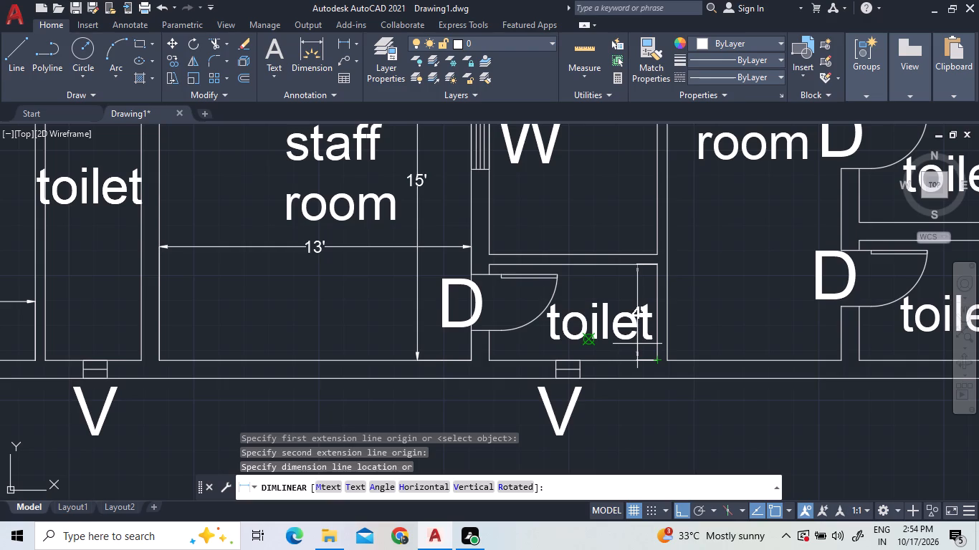
{"action": "left_click", "coordinate": [516, 332]}
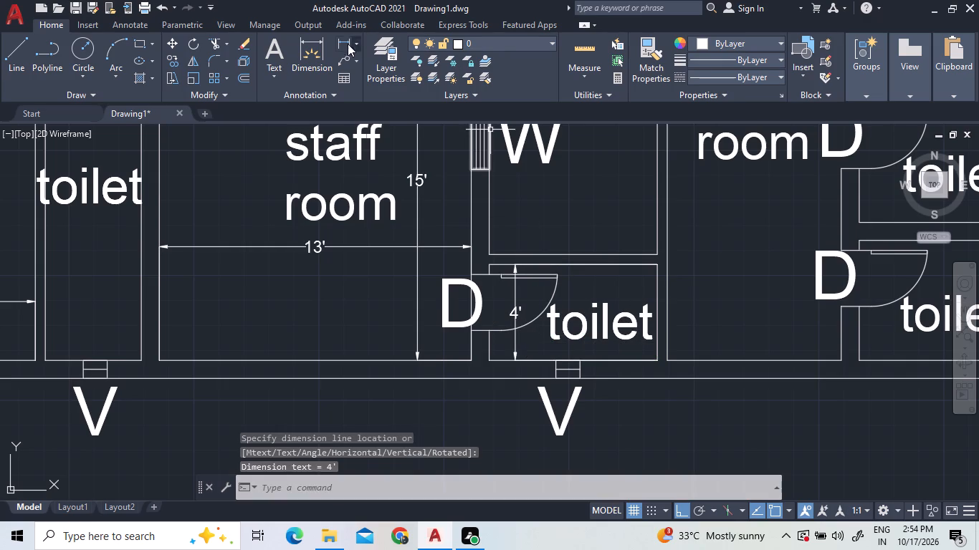
Add a horizontal linear dimension between the small toilet's inner south corners, placed inside just below its label.
{"action": "left_click", "coordinate": [341, 40]}
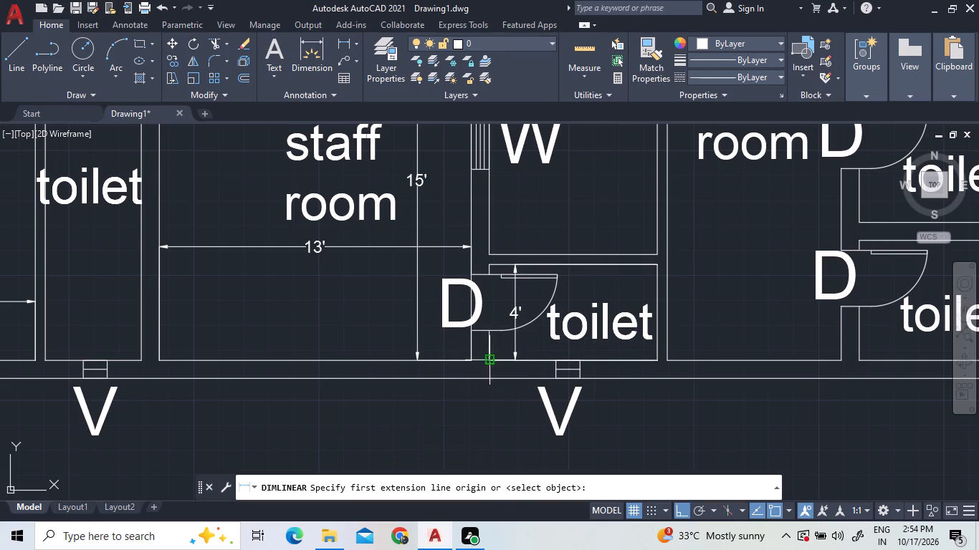
{"action": "left_click", "coordinate": [488, 359]}
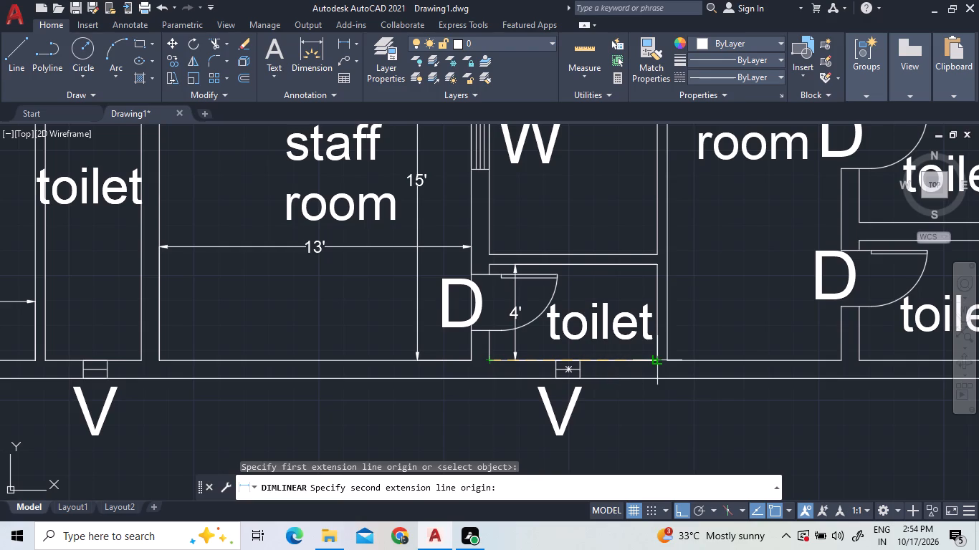
{"action": "left_click", "coordinate": [661, 360]}
{"action": "left_click", "coordinate": [659, 349]}
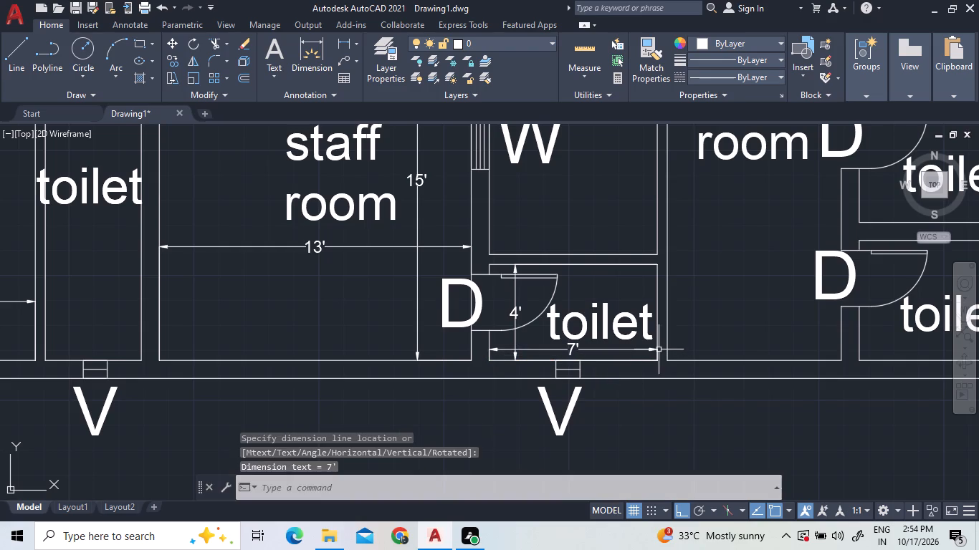
Add a horizontal linear dimension between the inner south corners of the southernmost toilet east of the toilet room, placed just below its label.
{"action": "scroll", "coordinate": [558, 320], "scroll_direction": "down", "scroll_amount": 2}
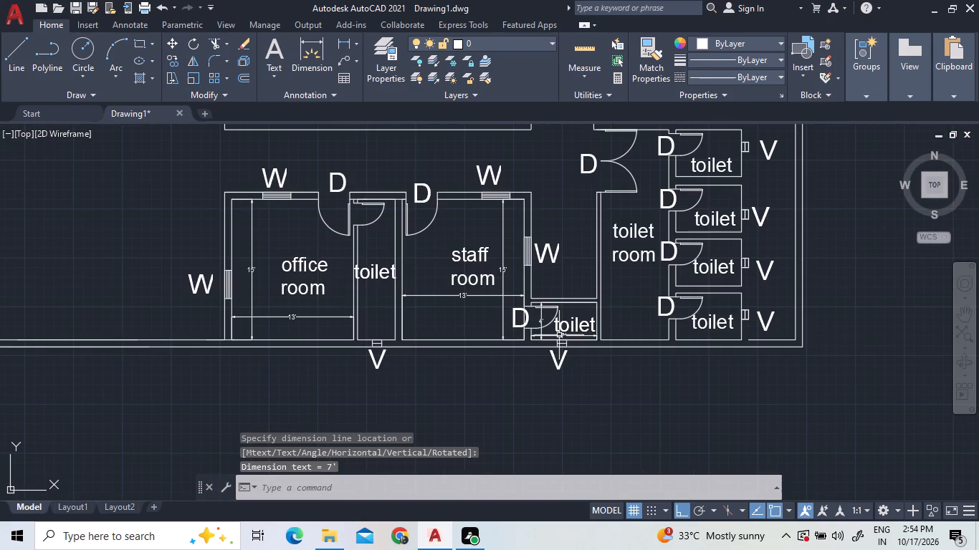
{"action": "scroll", "coordinate": [579, 324], "scroll_direction": "down", "scroll_amount": 1}
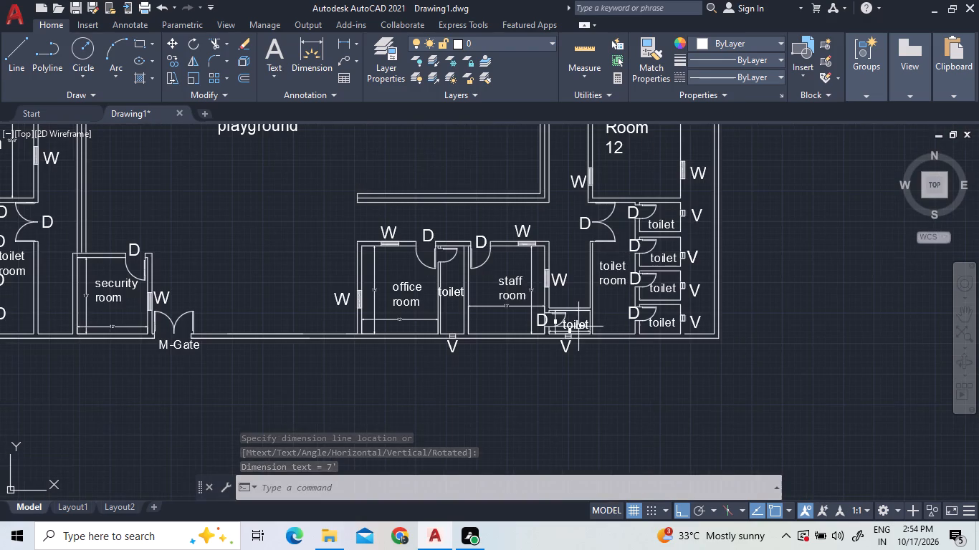
{"action": "scroll", "coordinate": [692, 277], "scroll_direction": "up", "scroll_amount": 2}
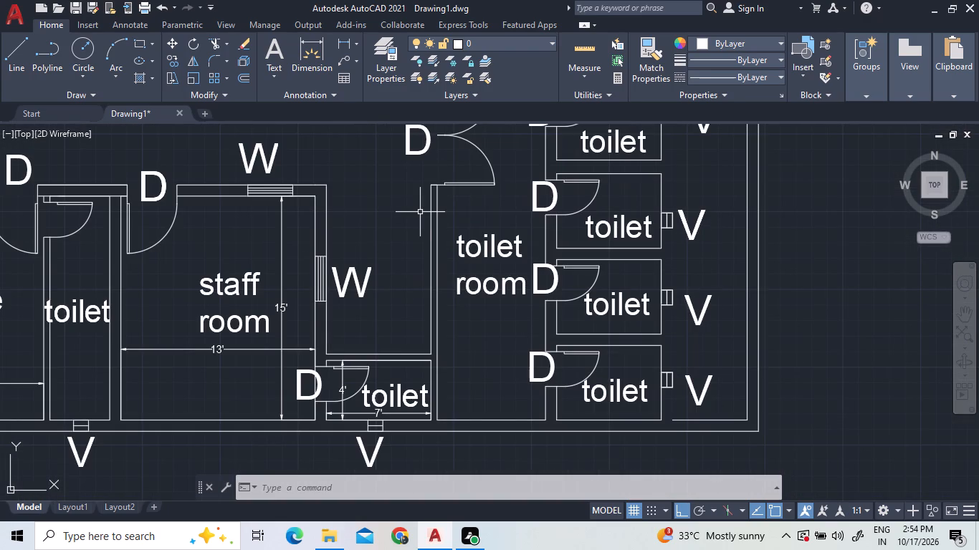
{"action": "left_click", "coordinate": [347, 42]}
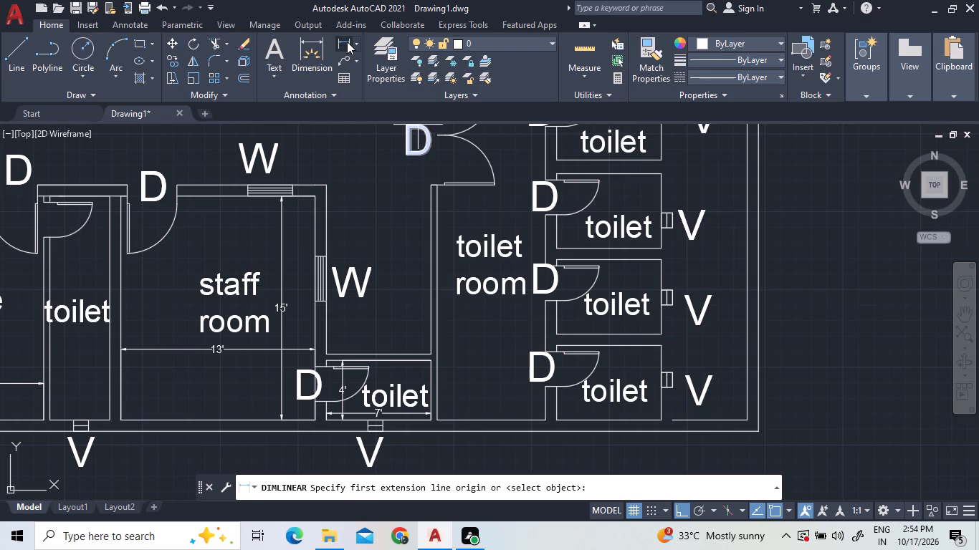
{"action": "left_click", "coordinate": [347, 42]}
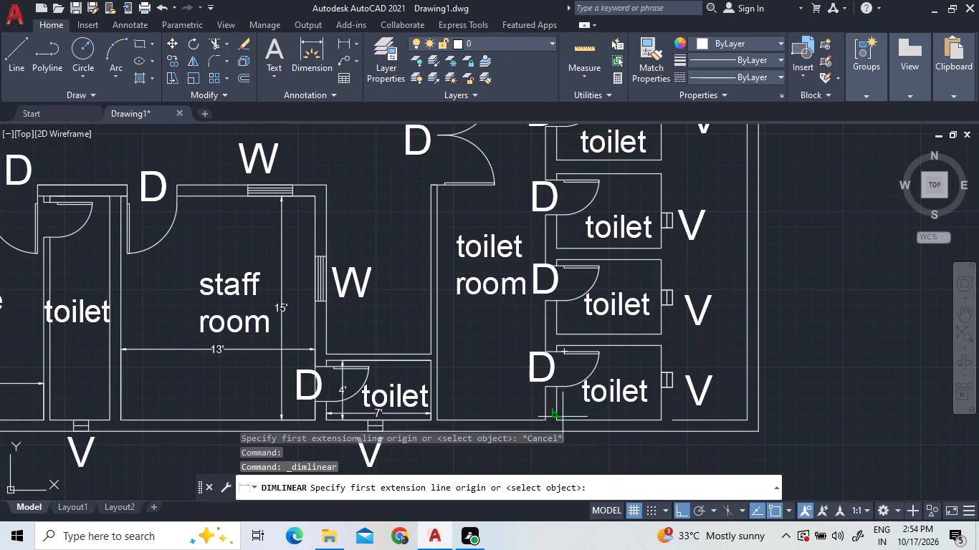
{"action": "left_click", "coordinate": [557, 422]}
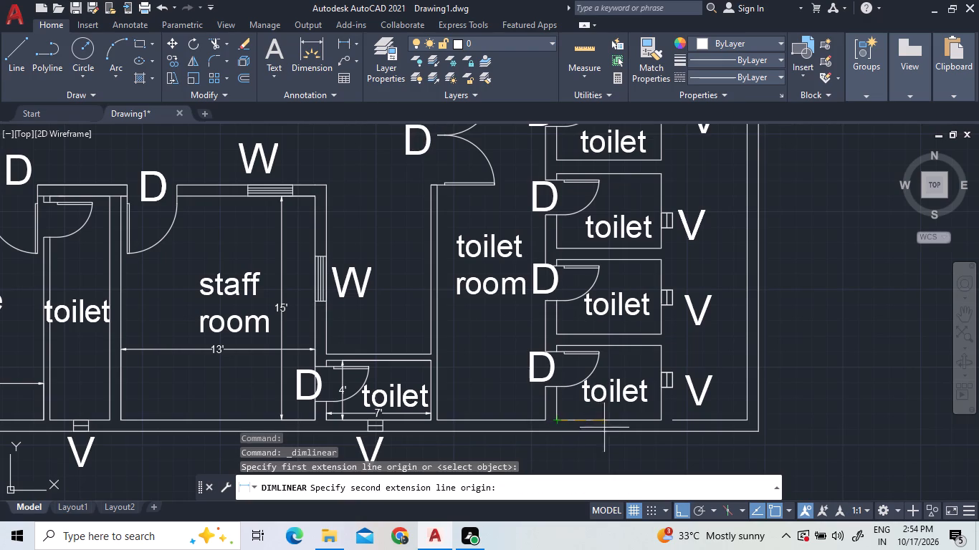
{"action": "left_click", "coordinate": [666, 420]}
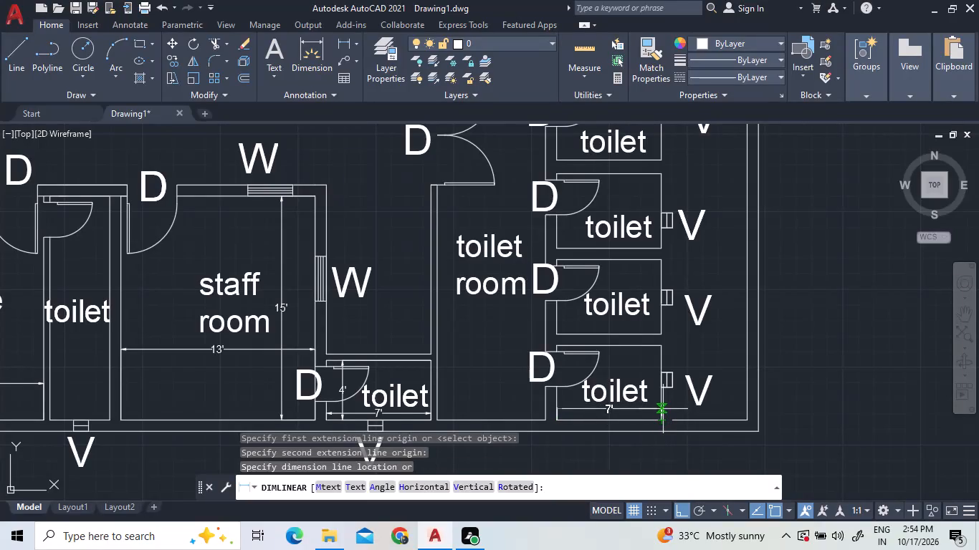
{"action": "left_click", "coordinate": [663, 409]}
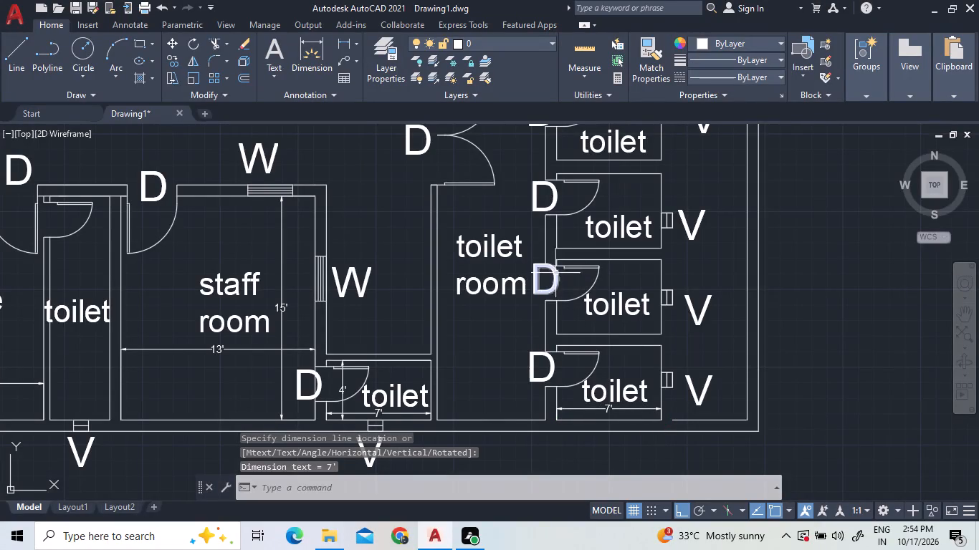
Add a vertical linear dimension along the same southernmost toilet's east wall, placed just inside that wall.
{"action": "left_click", "coordinate": [342, 44]}
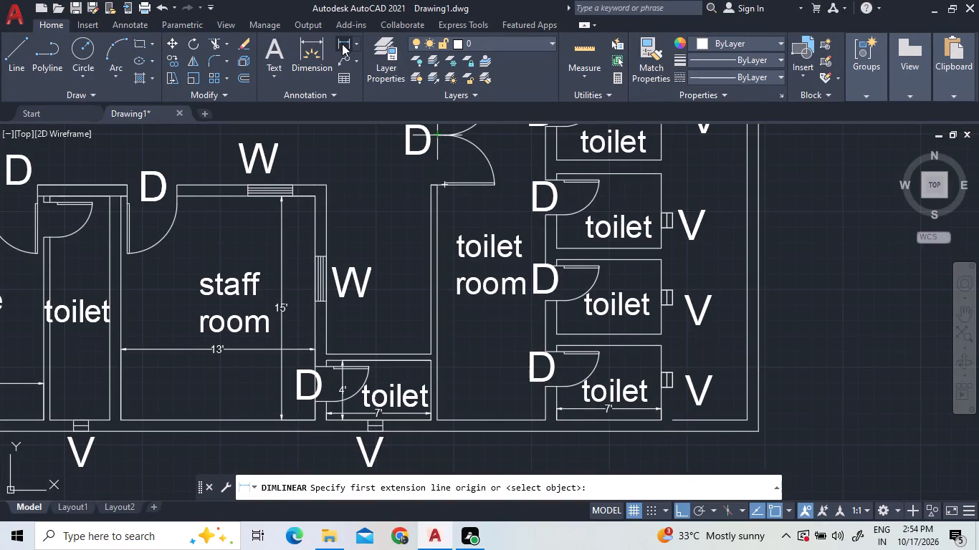
{"action": "left_click", "coordinate": [662, 348]}
{"action": "double_click", "coordinate": [664, 419]}
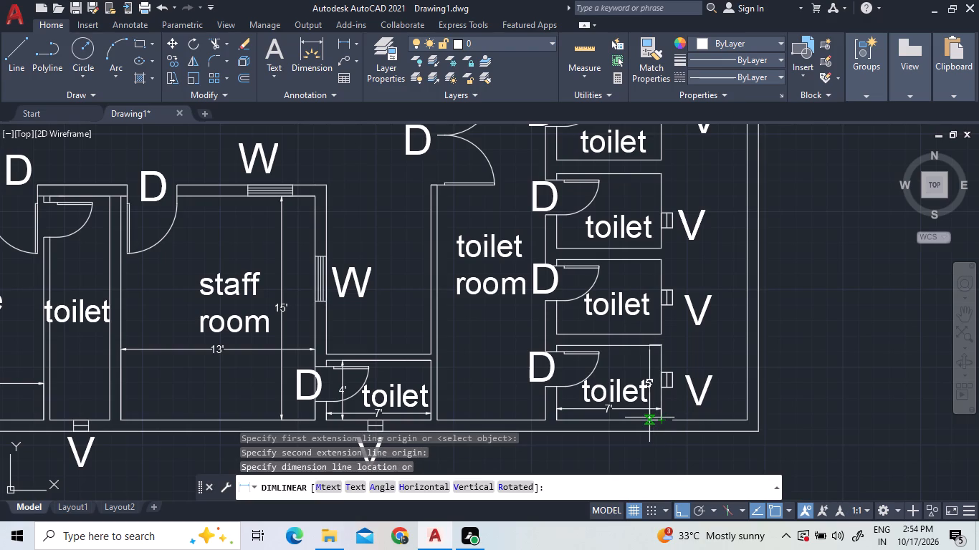
{"action": "left_click", "coordinate": [653, 419]}
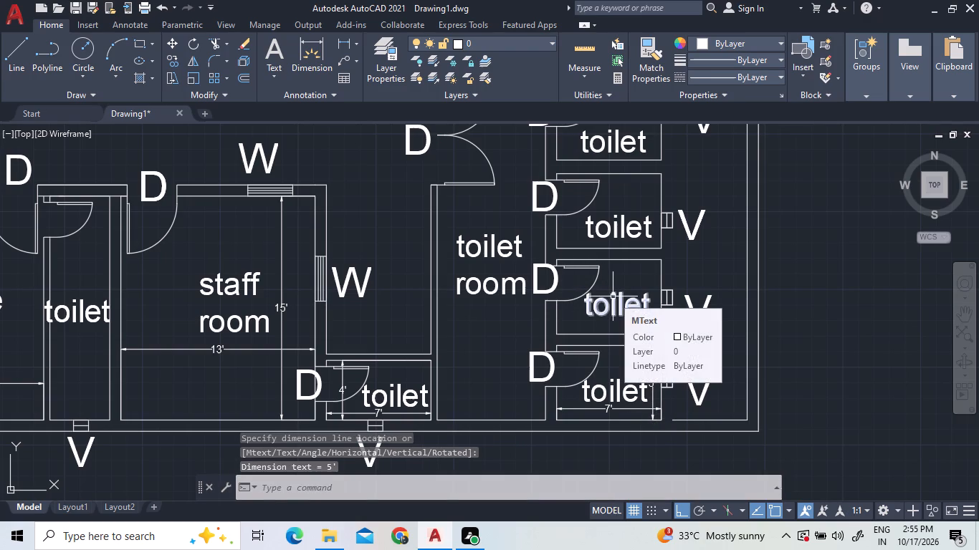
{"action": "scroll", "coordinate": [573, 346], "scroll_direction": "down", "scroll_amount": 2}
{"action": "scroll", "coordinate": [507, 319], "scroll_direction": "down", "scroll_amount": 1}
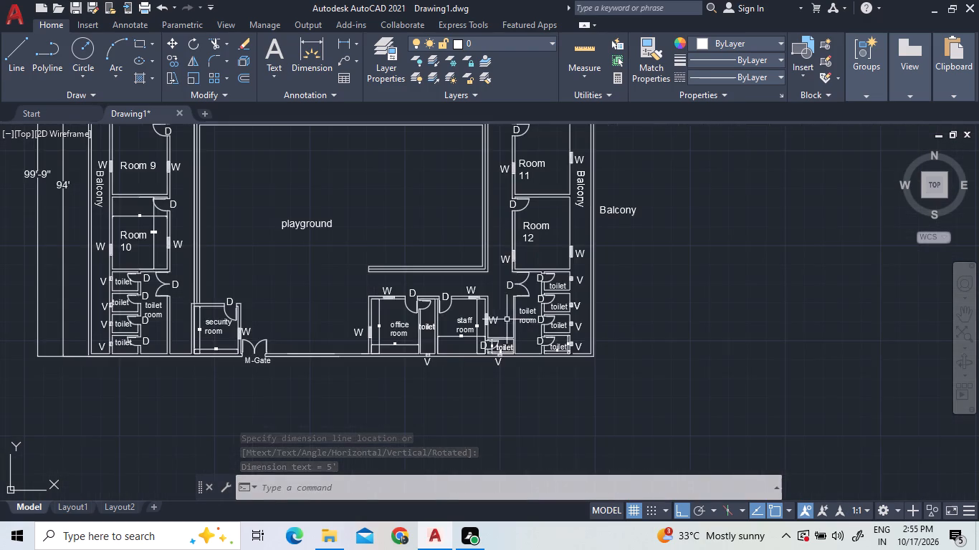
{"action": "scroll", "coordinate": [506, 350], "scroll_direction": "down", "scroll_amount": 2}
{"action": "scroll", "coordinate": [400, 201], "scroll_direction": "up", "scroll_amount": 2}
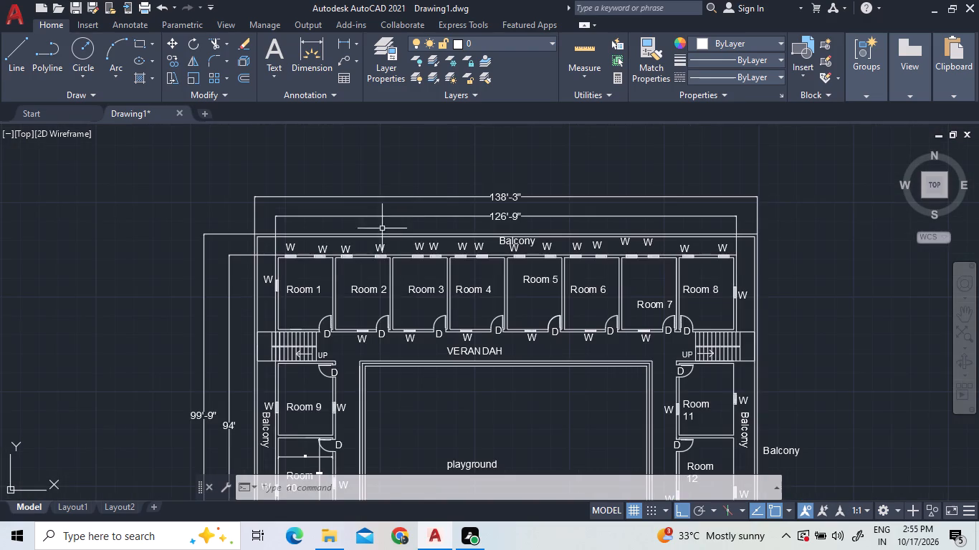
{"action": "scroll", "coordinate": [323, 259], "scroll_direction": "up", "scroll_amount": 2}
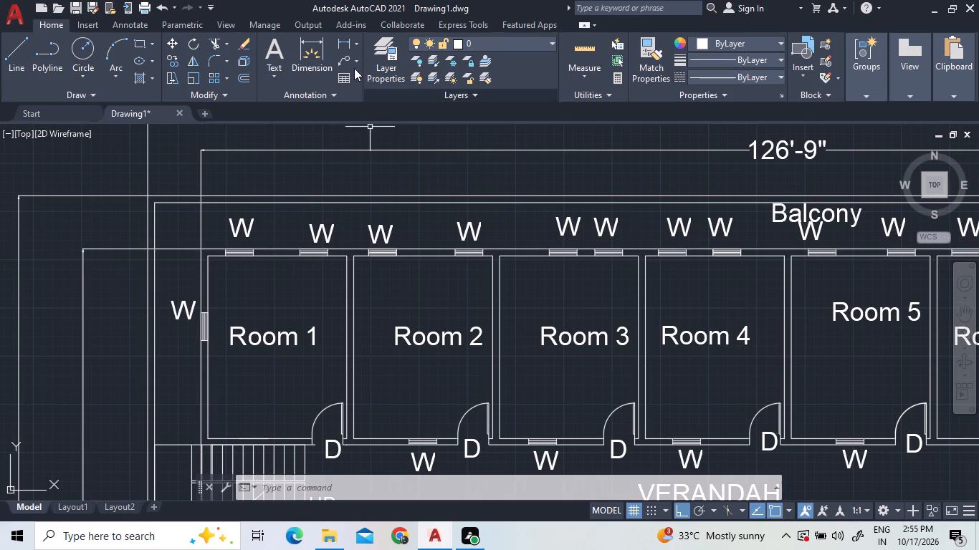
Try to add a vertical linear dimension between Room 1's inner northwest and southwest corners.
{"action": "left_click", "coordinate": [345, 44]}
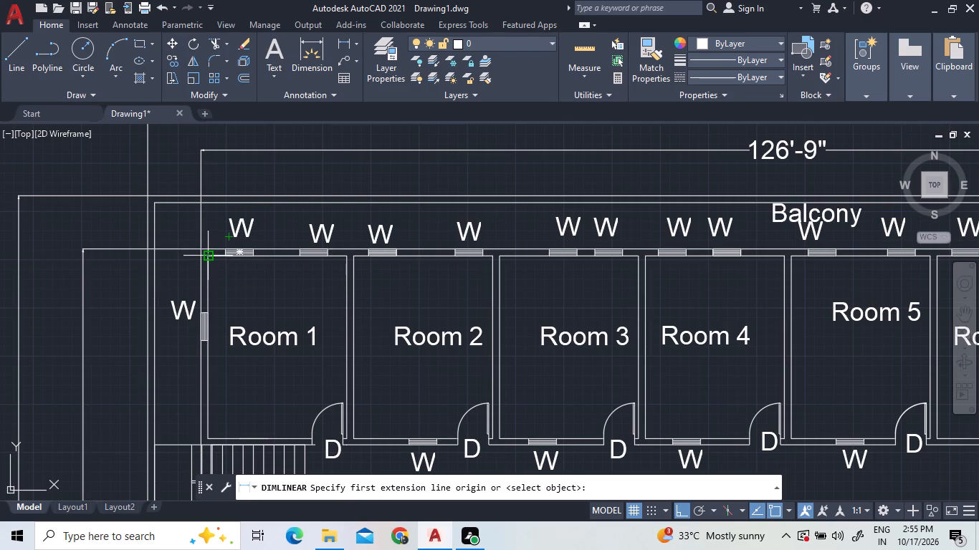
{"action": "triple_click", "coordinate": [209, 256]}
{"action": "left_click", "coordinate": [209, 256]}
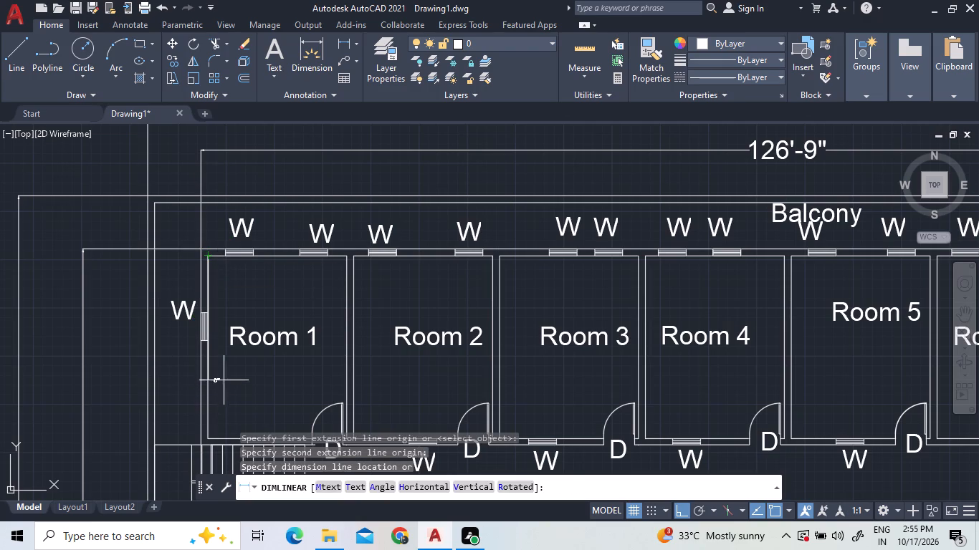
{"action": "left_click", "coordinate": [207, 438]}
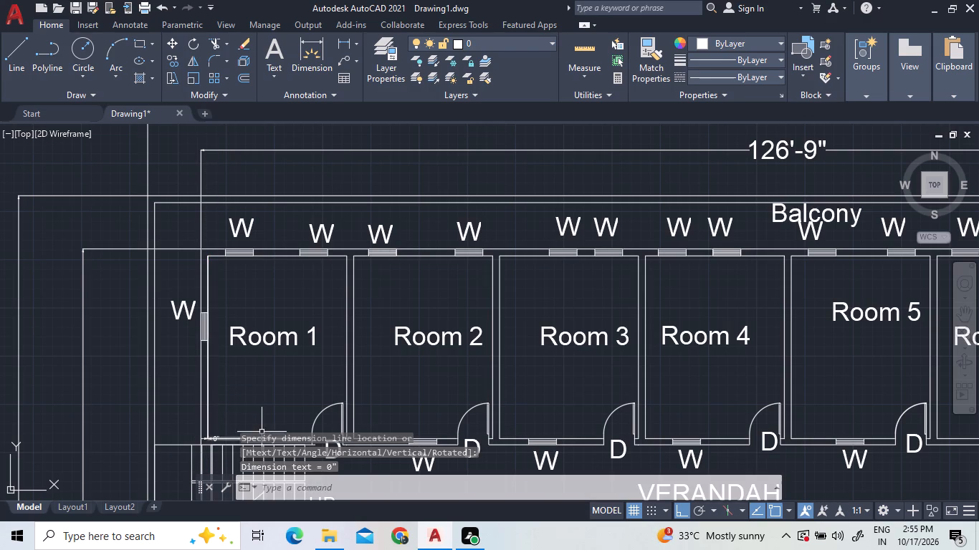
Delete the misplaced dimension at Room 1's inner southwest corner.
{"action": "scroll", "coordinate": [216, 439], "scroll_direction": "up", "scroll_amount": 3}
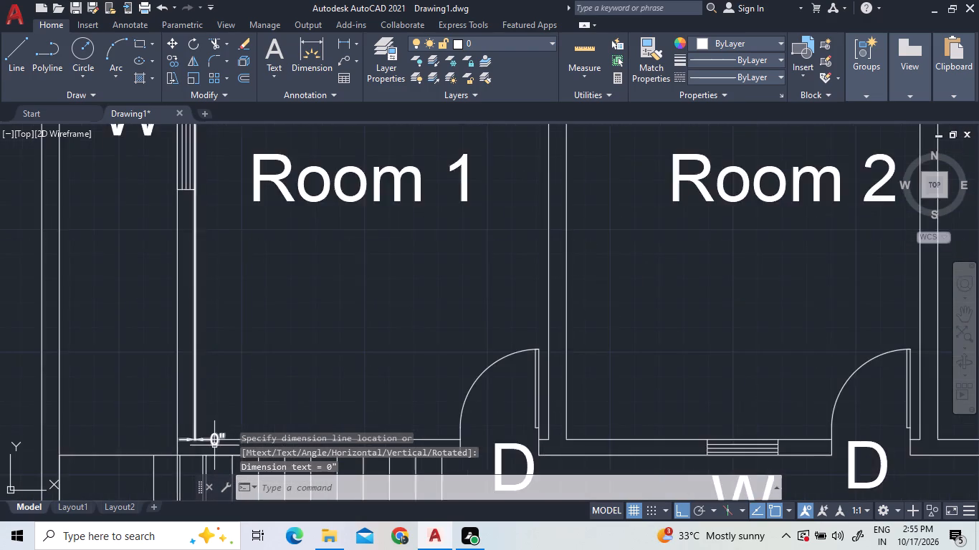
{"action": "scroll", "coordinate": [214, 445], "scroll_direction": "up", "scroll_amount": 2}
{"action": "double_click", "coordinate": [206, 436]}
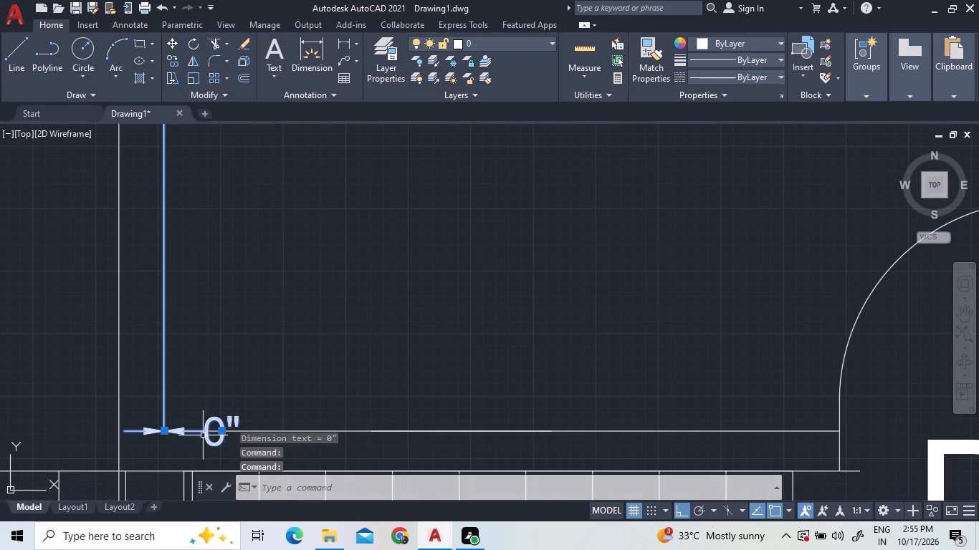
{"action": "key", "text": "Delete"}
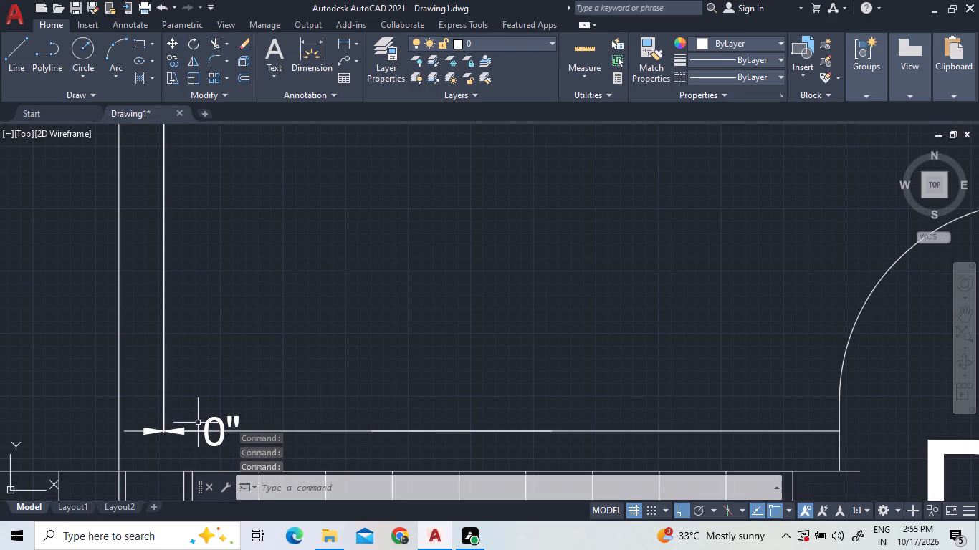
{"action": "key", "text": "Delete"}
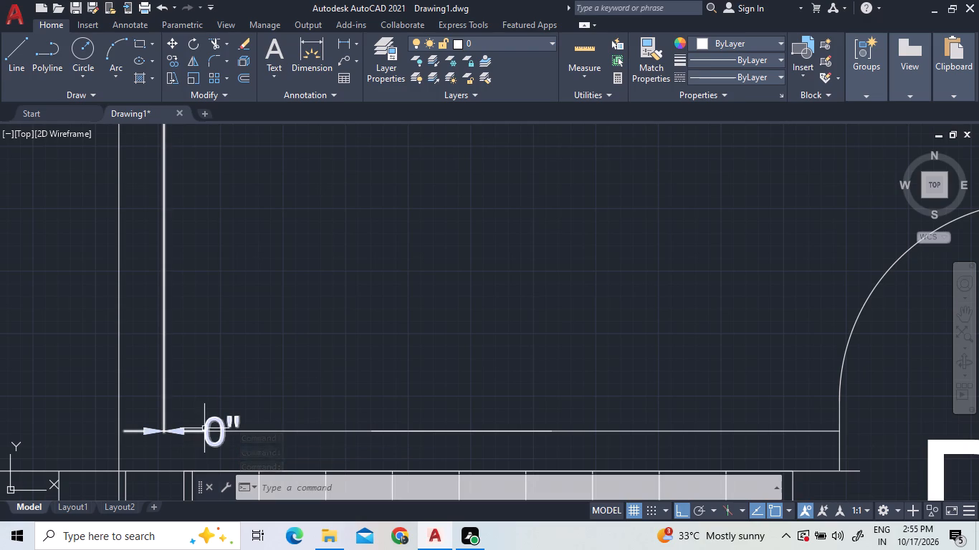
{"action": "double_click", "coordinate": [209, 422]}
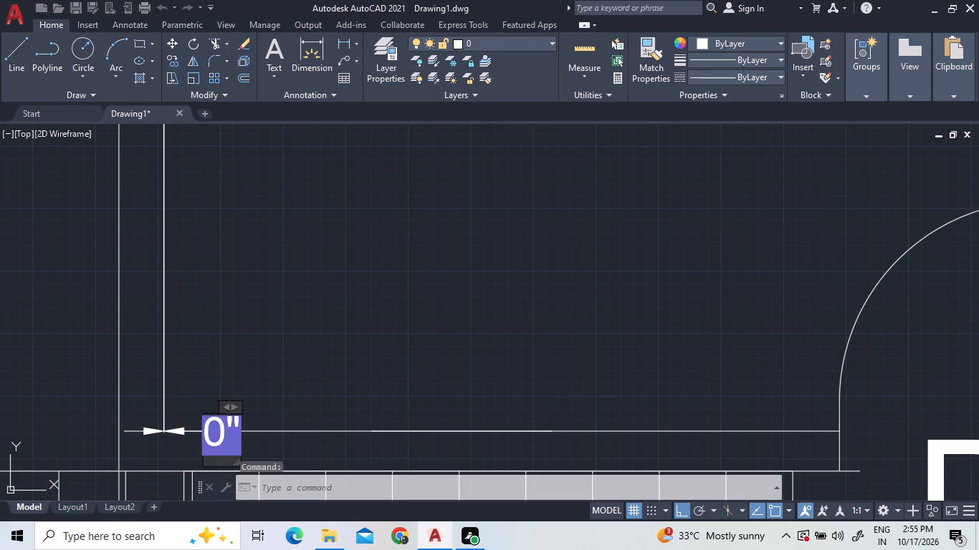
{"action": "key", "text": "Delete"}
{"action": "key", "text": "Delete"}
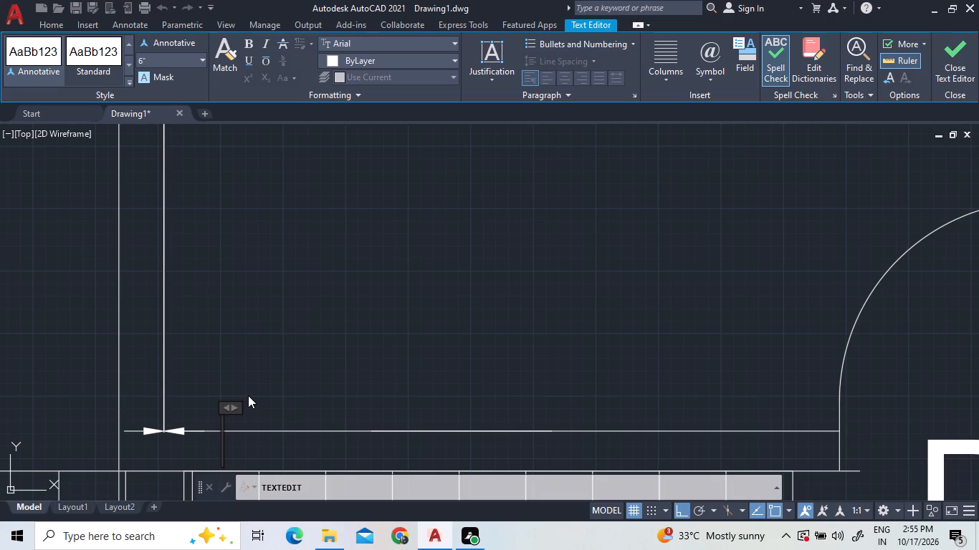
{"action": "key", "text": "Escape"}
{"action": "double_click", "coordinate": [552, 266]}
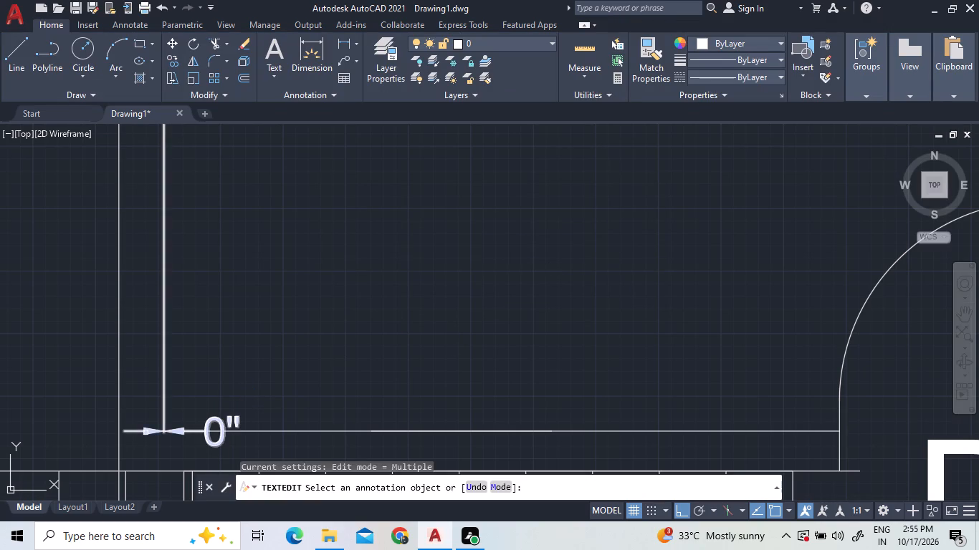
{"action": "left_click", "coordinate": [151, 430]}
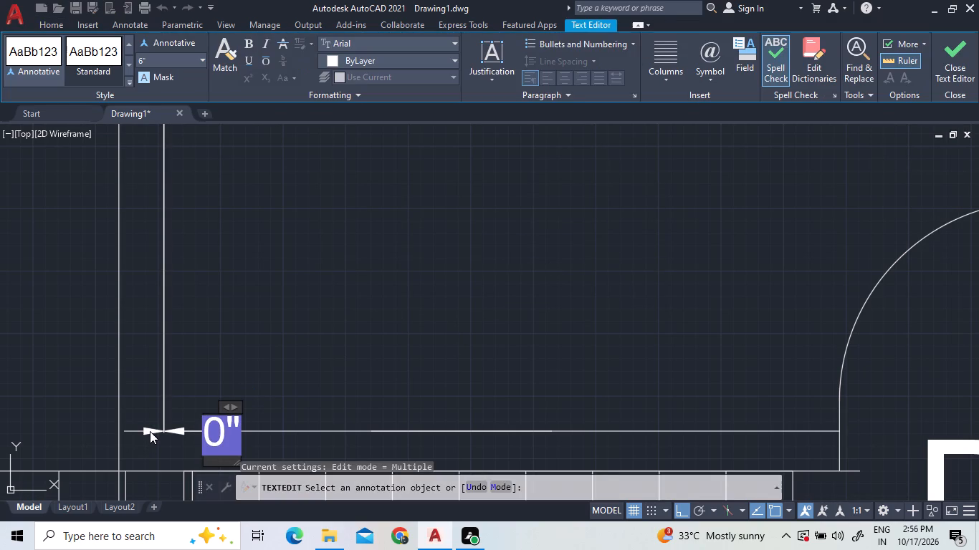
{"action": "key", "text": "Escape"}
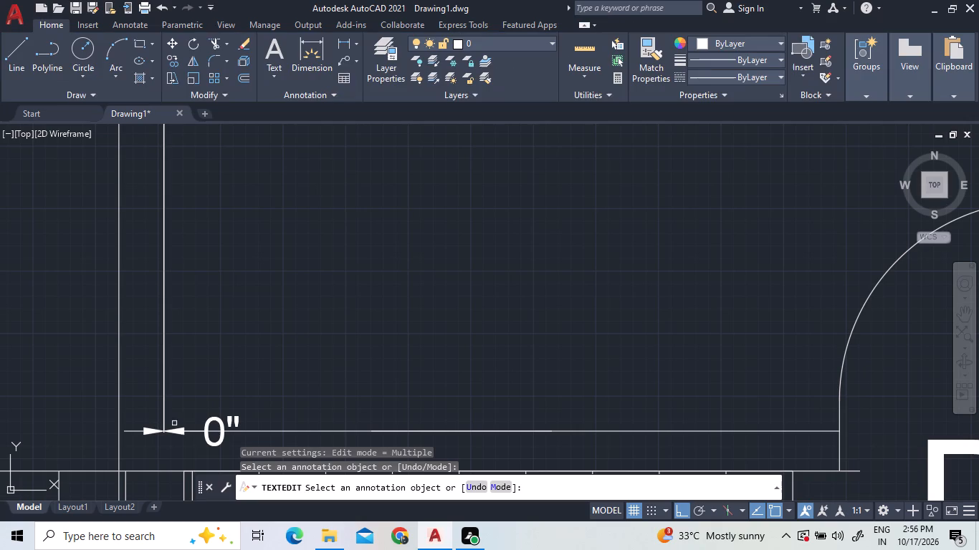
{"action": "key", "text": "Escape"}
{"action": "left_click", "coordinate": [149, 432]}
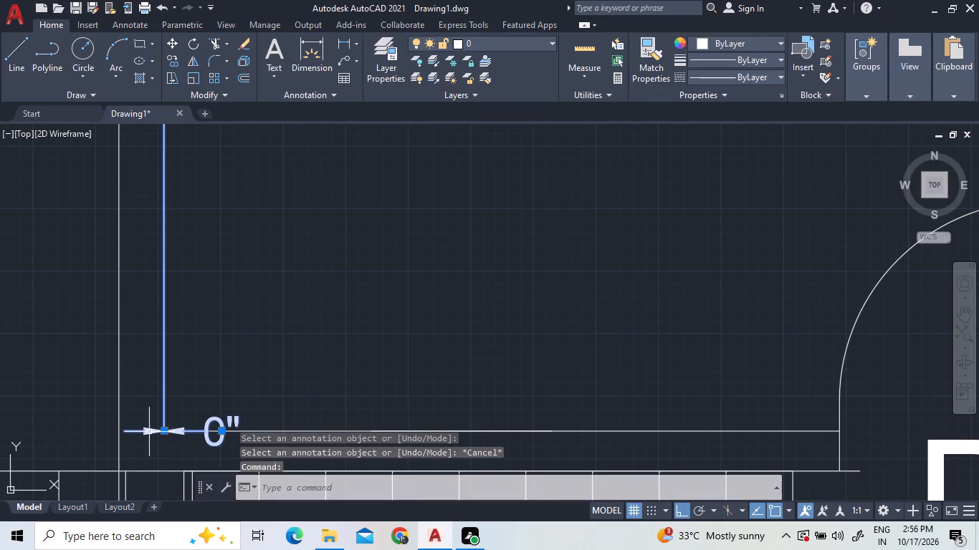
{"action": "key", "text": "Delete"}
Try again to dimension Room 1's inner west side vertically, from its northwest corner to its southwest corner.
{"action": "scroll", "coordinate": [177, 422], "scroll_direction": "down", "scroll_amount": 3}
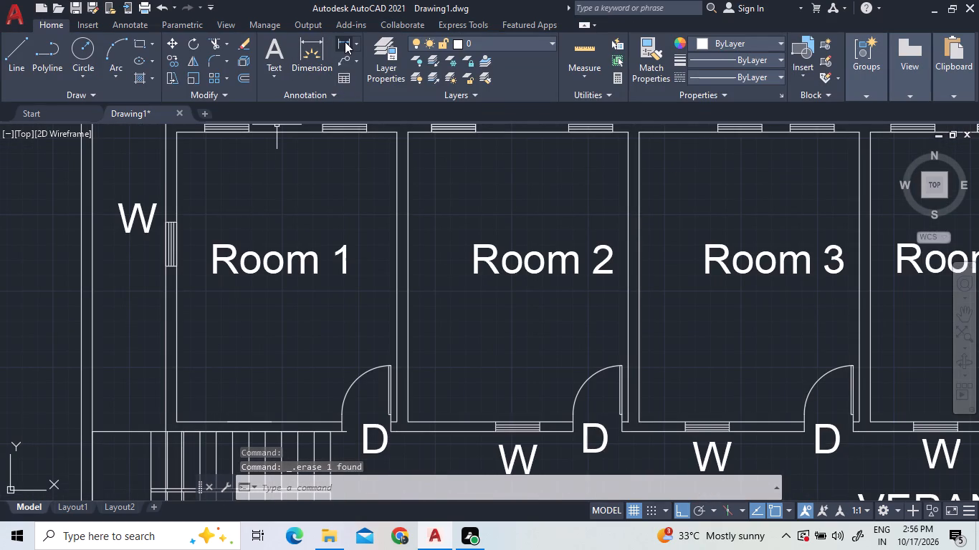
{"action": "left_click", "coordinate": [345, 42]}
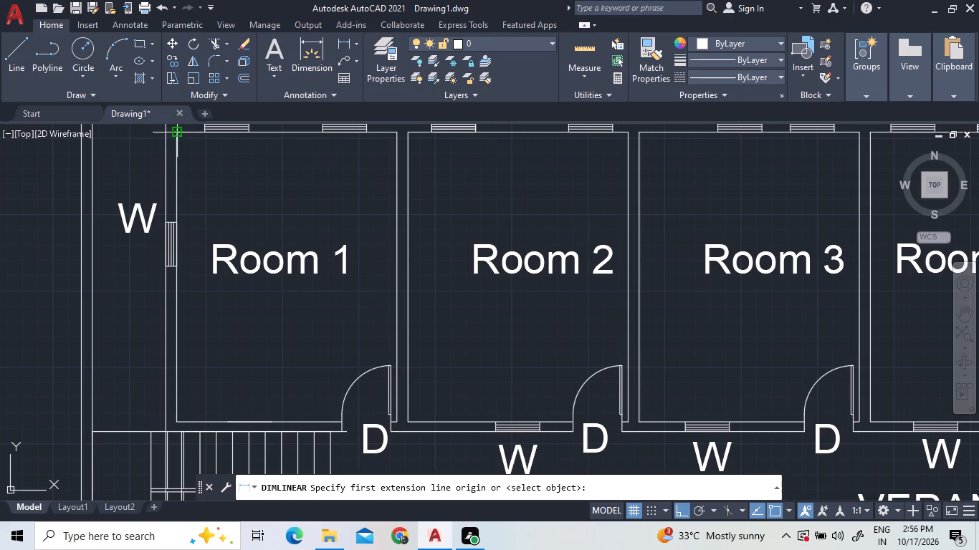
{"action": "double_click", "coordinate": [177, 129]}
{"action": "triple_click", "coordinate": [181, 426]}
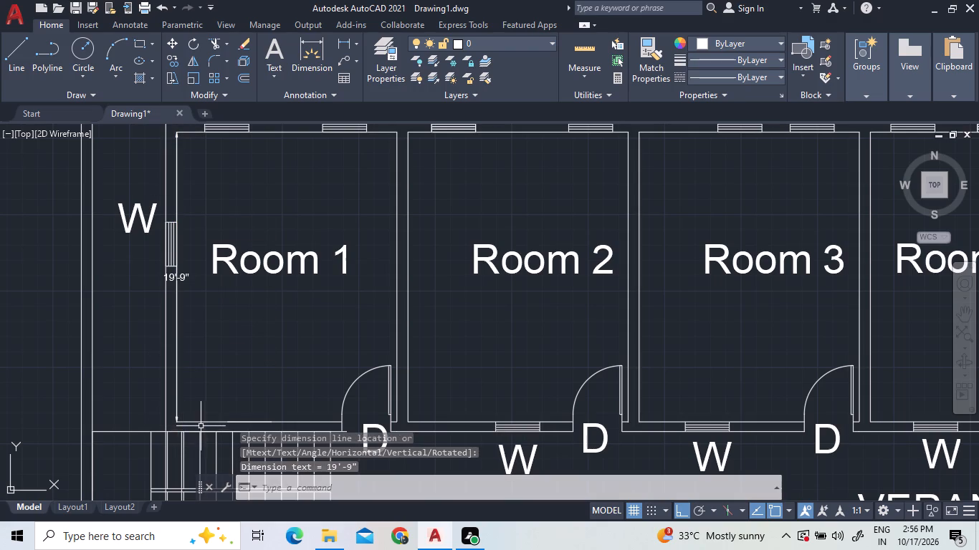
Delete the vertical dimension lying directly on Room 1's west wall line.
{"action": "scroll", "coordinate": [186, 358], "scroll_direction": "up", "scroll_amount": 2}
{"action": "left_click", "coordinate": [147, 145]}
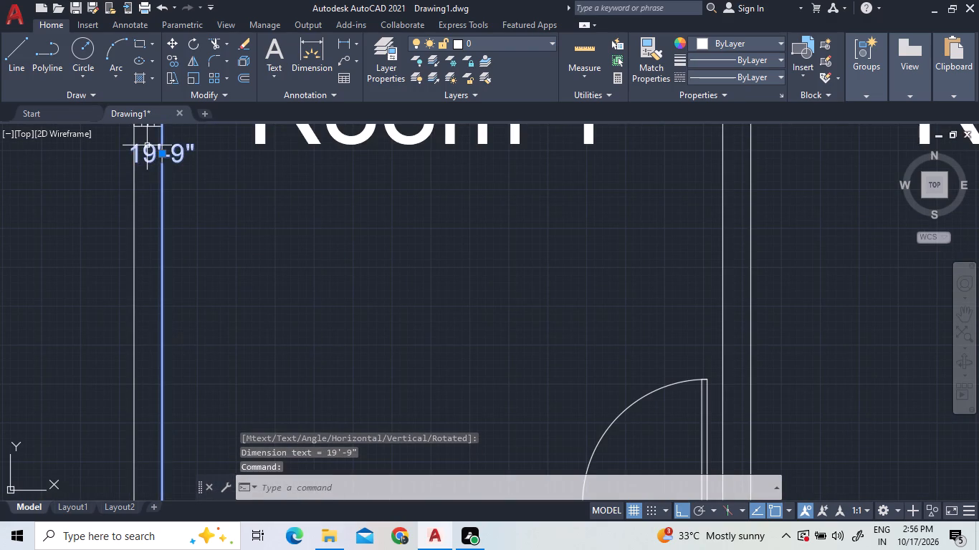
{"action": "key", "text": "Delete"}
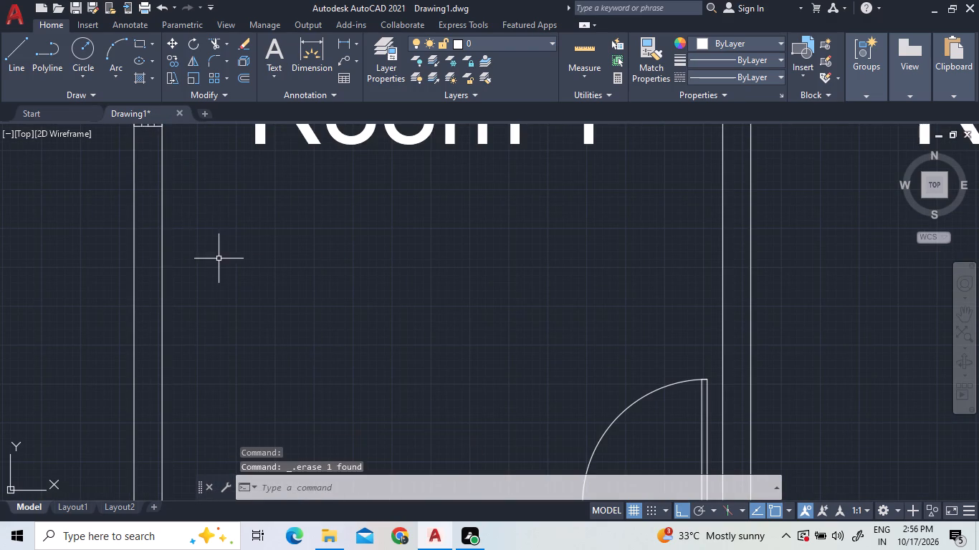
Add a vertical linear dimension from Room 1's inner southwest corner to its inner northwest corner, placed just inside the west wall.
{"action": "scroll", "coordinate": [219, 257], "scroll_direction": "down", "scroll_amount": 1}
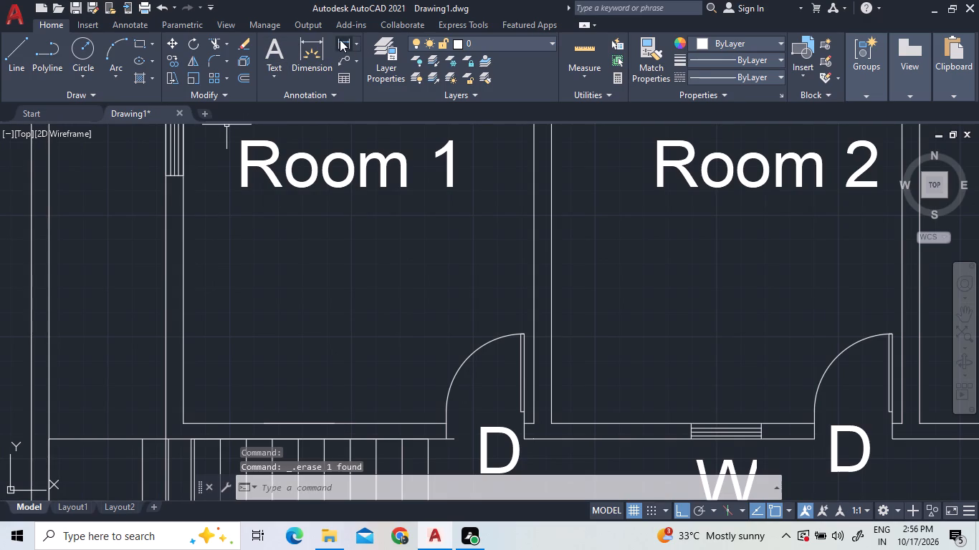
{"action": "left_click", "coordinate": [340, 39]}
{"action": "double_click", "coordinate": [180, 423]}
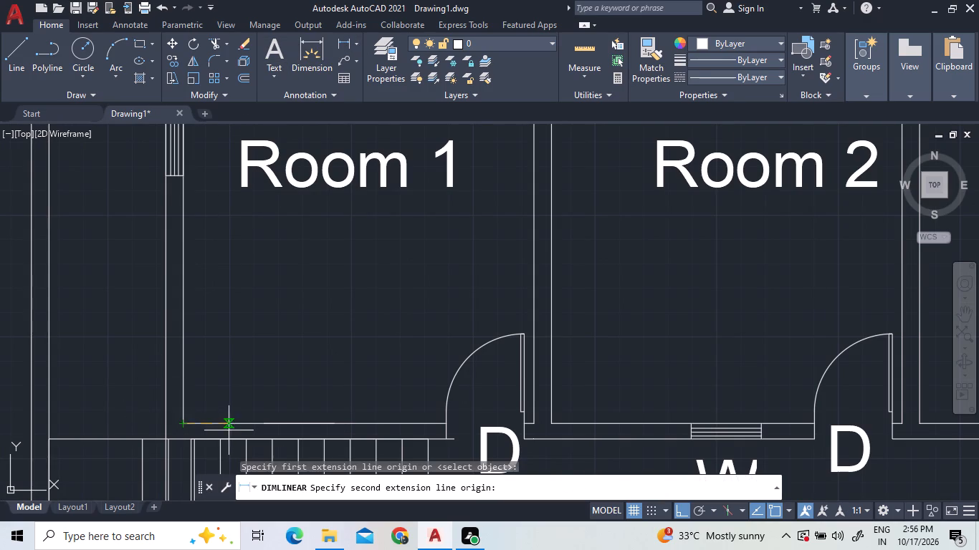
{"action": "scroll", "coordinate": [186, 397], "scroll_direction": "down", "scroll_amount": 4}
{"action": "scroll", "coordinate": [188, 320], "scroll_direction": "up", "scroll_amount": 4}
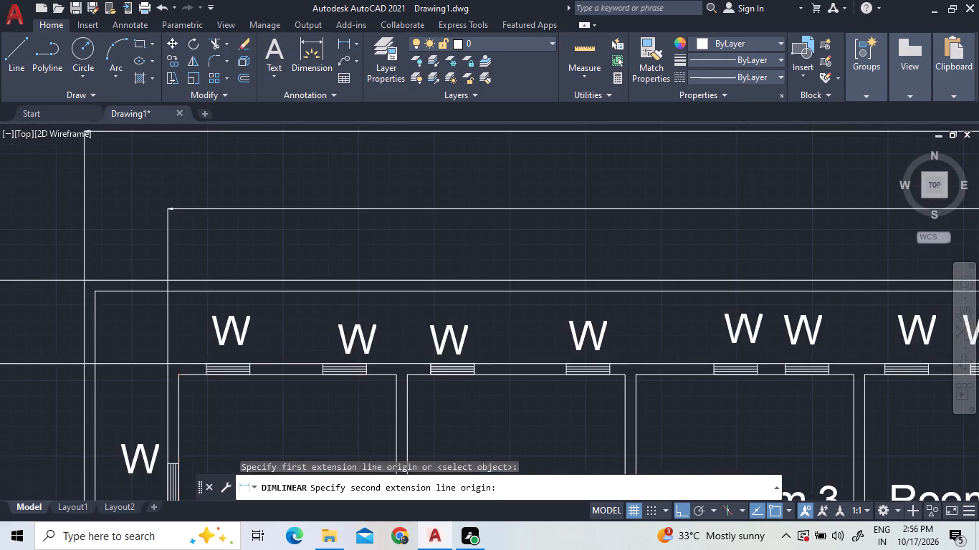
{"action": "scroll", "coordinate": [182, 380], "scroll_direction": "up", "scroll_amount": 2}
{"action": "left_click", "coordinate": [171, 357]}
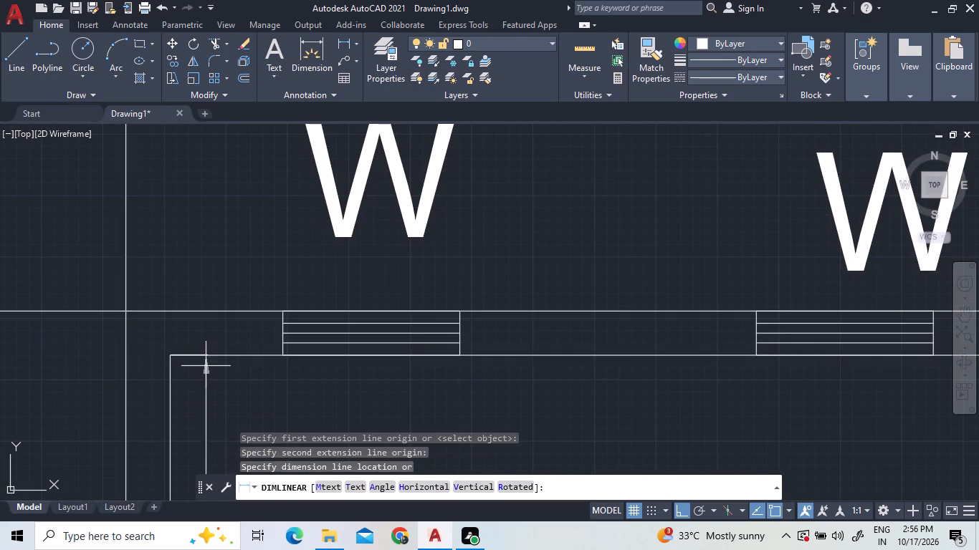
{"action": "left_click", "coordinate": [219, 376]}
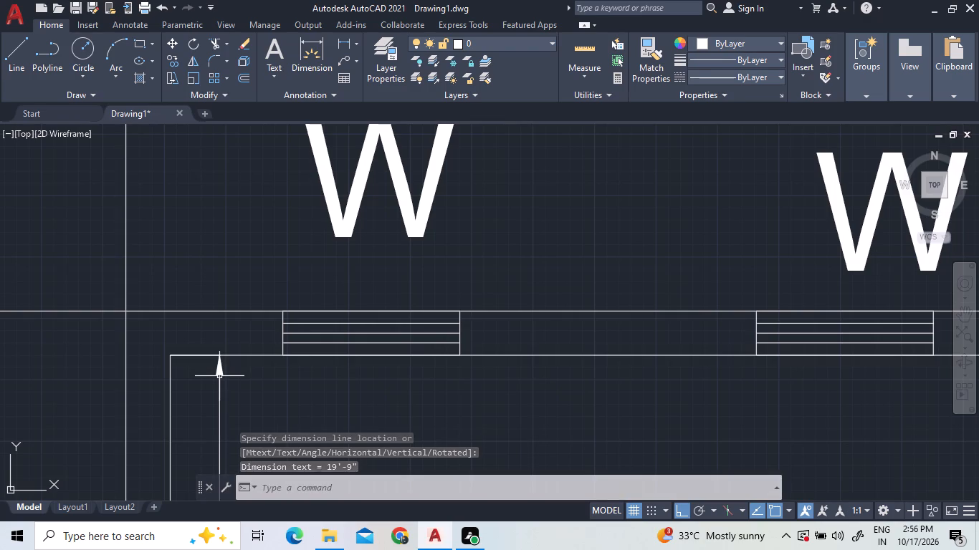
Add a horizontal linear dimension between Room 1's inner northwest and northeast corners, placed just inside the north wall.
{"action": "scroll", "coordinate": [224, 372], "scroll_direction": "down", "scroll_amount": 2}
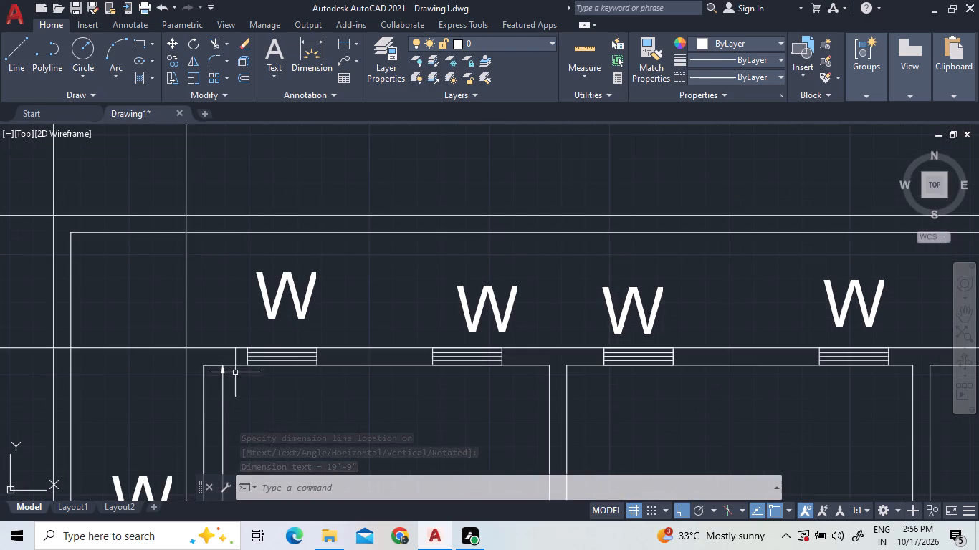
{"action": "scroll", "coordinate": [301, 310], "scroll_direction": "down", "scroll_amount": 2}
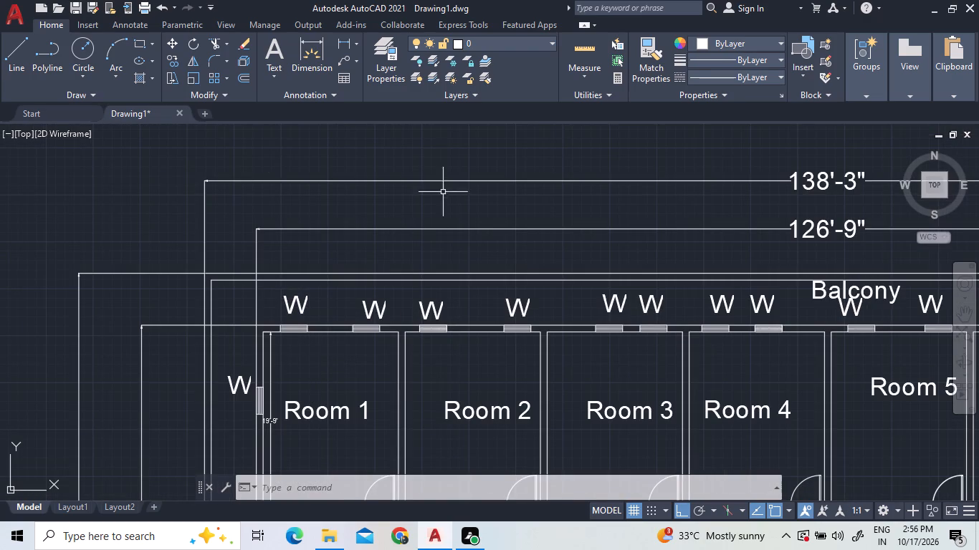
{"action": "left_click", "coordinate": [347, 36]}
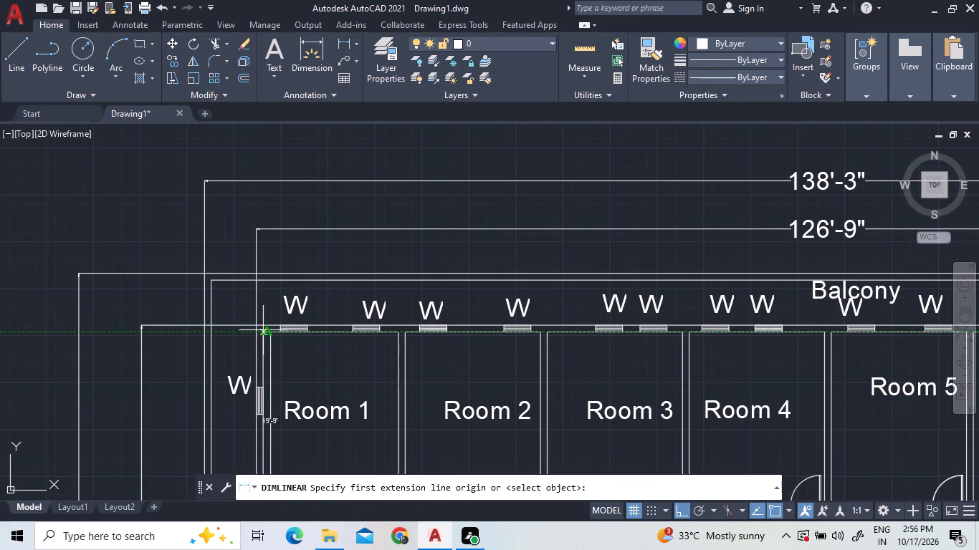
{"action": "scroll", "coordinate": [269, 332], "scroll_direction": "up", "scroll_amount": 4}
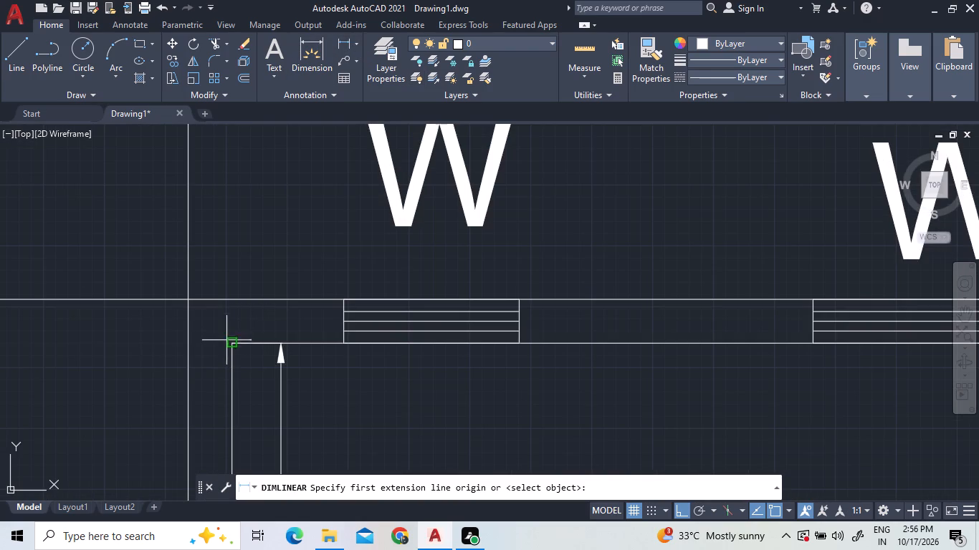
{"action": "double_click", "coordinate": [234, 340]}
{"action": "scroll", "coordinate": [354, 328], "scroll_direction": "down", "scroll_amount": 3}
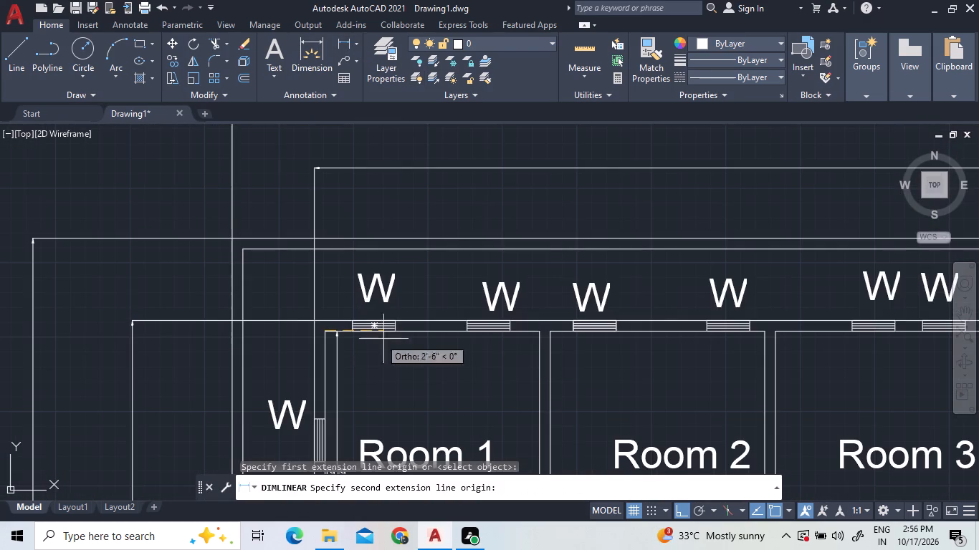
{"action": "scroll", "coordinate": [531, 324], "scroll_direction": "up", "scroll_amount": 2}
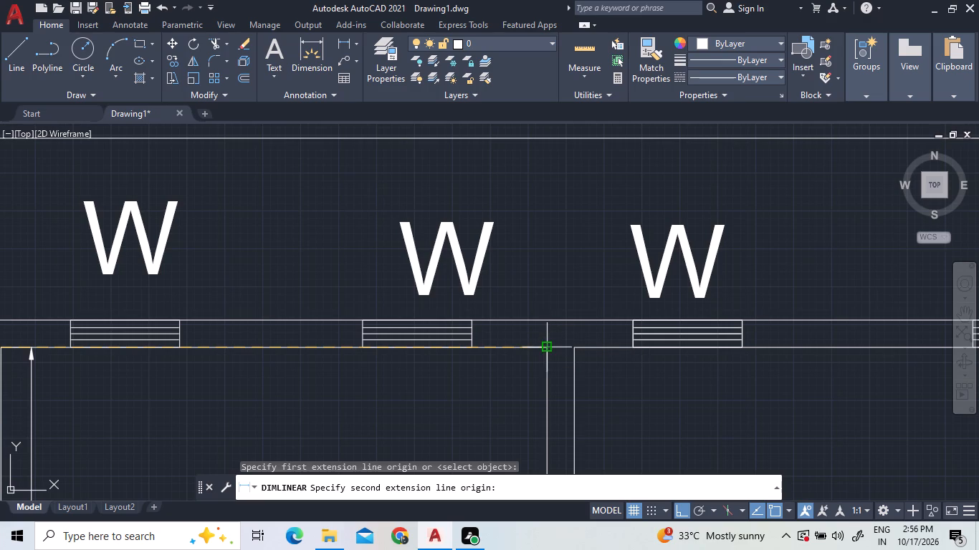
{"action": "left_click", "coordinate": [545, 350]}
{"action": "left_click", "coordinate": [530, 382]}
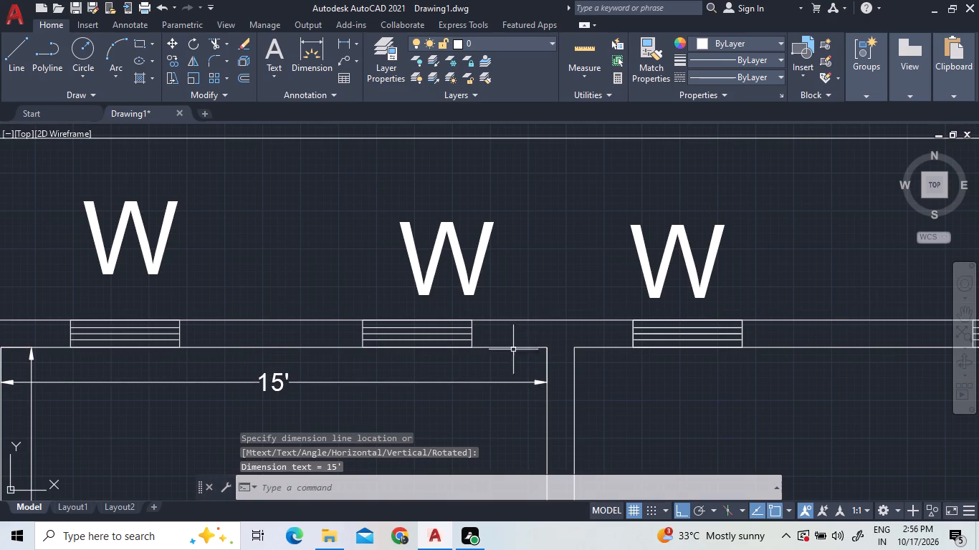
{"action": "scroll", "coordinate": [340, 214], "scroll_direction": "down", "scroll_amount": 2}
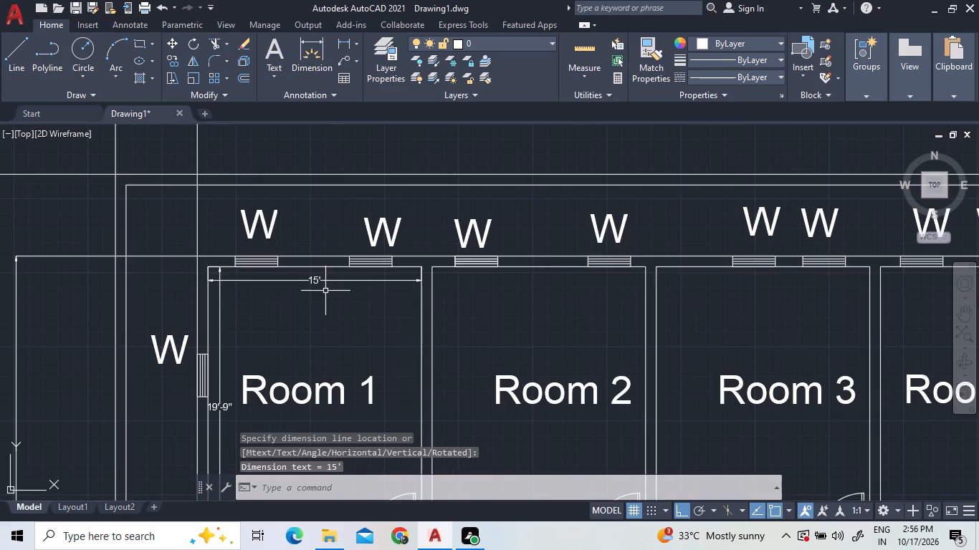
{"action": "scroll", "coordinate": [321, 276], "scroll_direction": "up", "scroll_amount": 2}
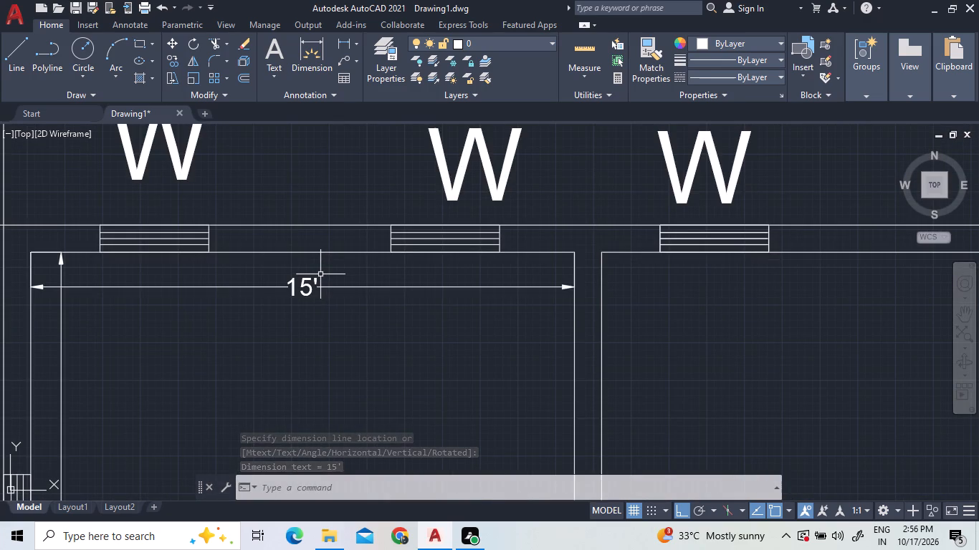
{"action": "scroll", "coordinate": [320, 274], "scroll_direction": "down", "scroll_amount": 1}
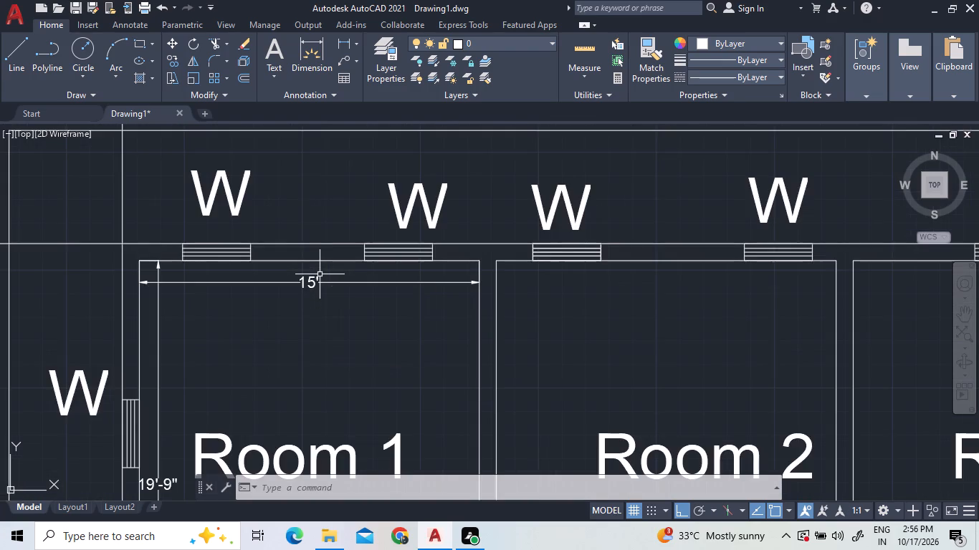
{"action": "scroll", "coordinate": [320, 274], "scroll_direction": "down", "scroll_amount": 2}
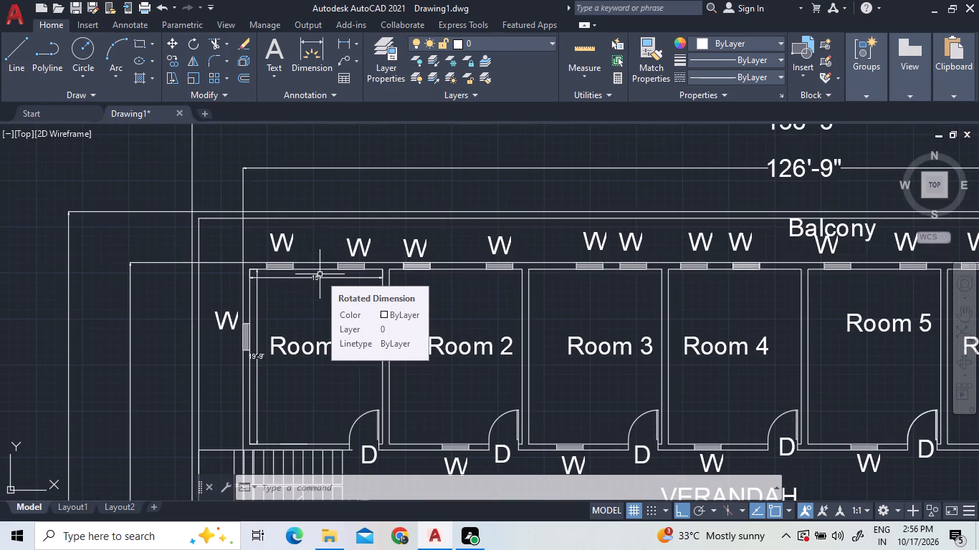
Set the text height of Room 1's horizontal dimension below the north wall to 1'-6".
{"action": "scroll", "coordinate": [317, 268], "scroll_direction": "up", "scroll_amount": 3}
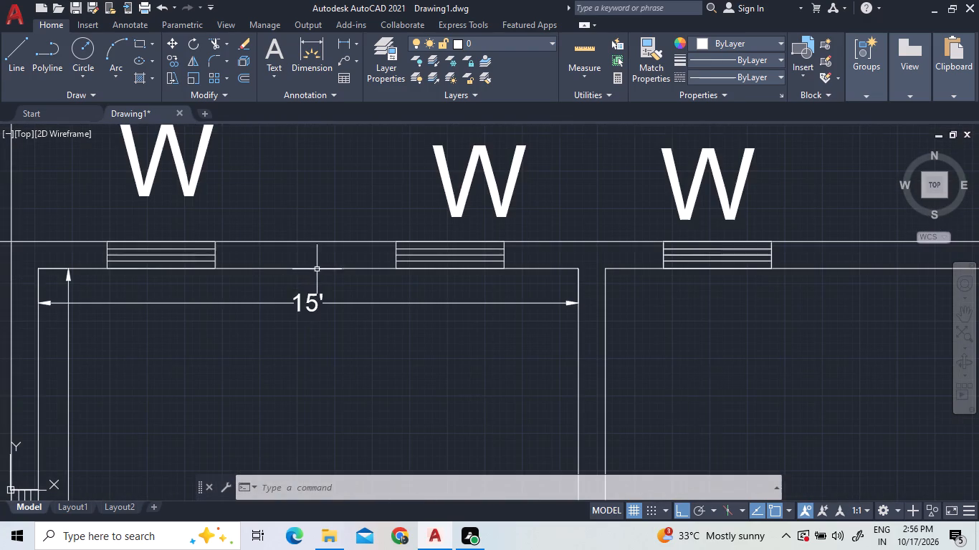
{"action": "triple_click", "coordinate": [297, 299]}
{"action": "left_click", "coordinate": [297, 299]}
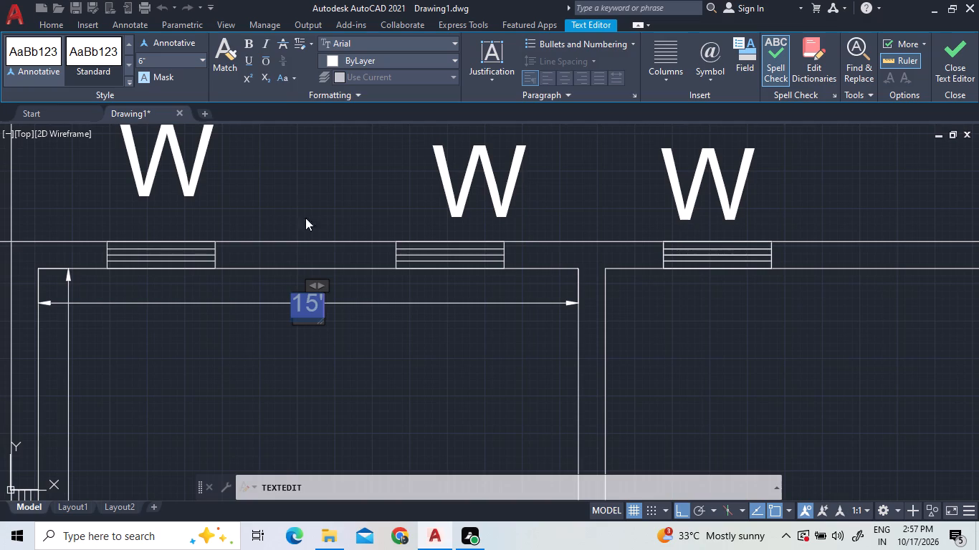
{"action": "left_click", "coordinate": [201, 59]}
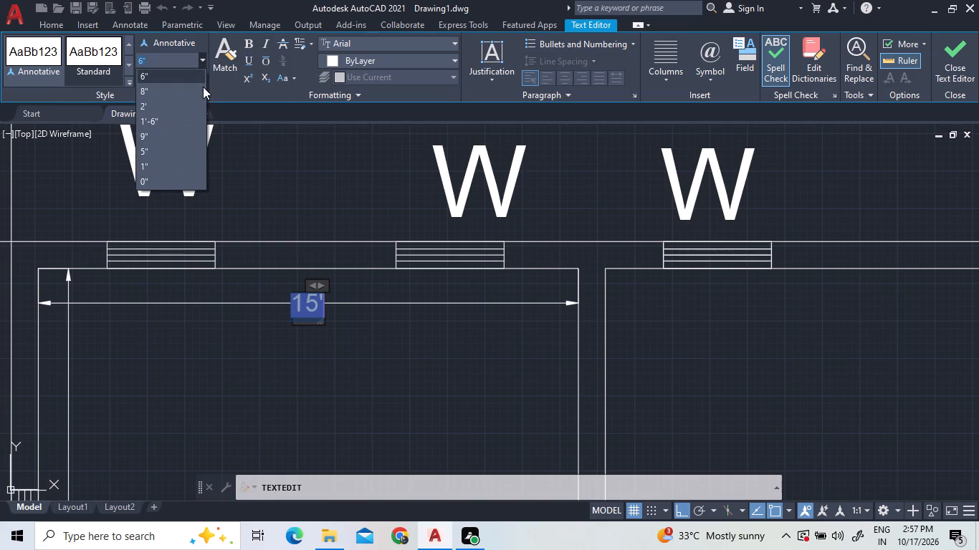
{"action": "left_click", "coordinate": [177, 120]}
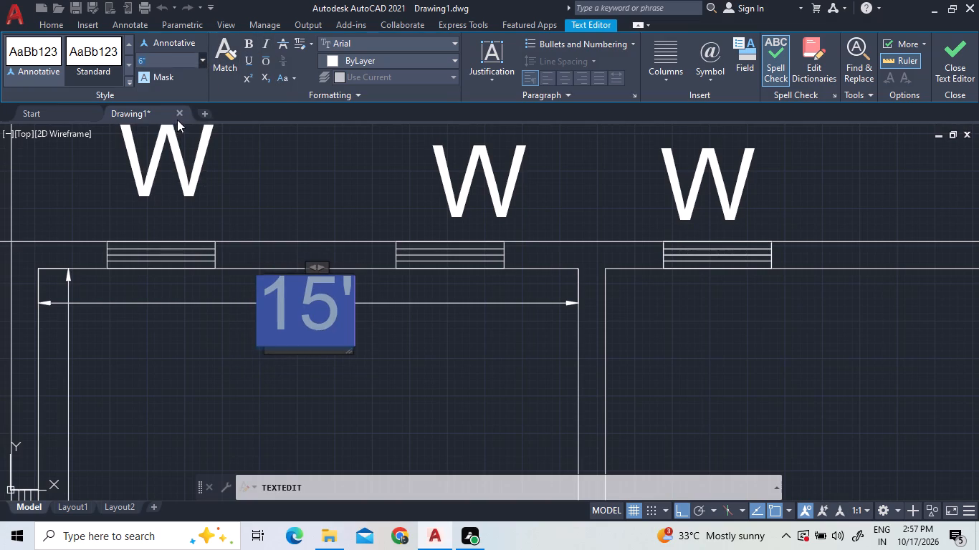
Set the text height of Room 1's vertical dimension beside the west wall to 1'-6" and finish text editing.
{"action": "scroll", "coordinate": [312, 309], "scroll_direction": "down", "scroll_amount": 2}
{"action": "scroll", "coordinate": [216, 437], "scroll_direction": "up", "scroll_amount": 3}
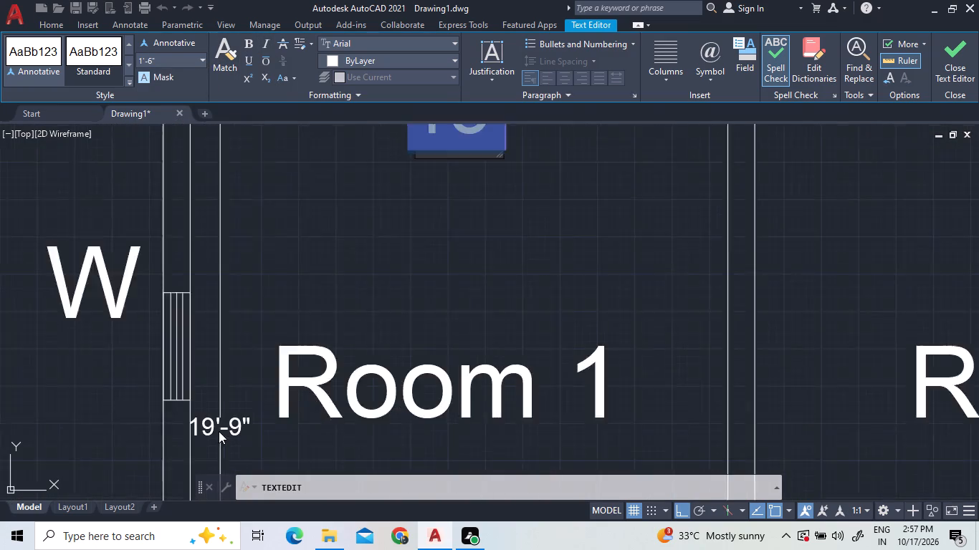
{"action": "triple_click", "coordinate": [204, 423]}
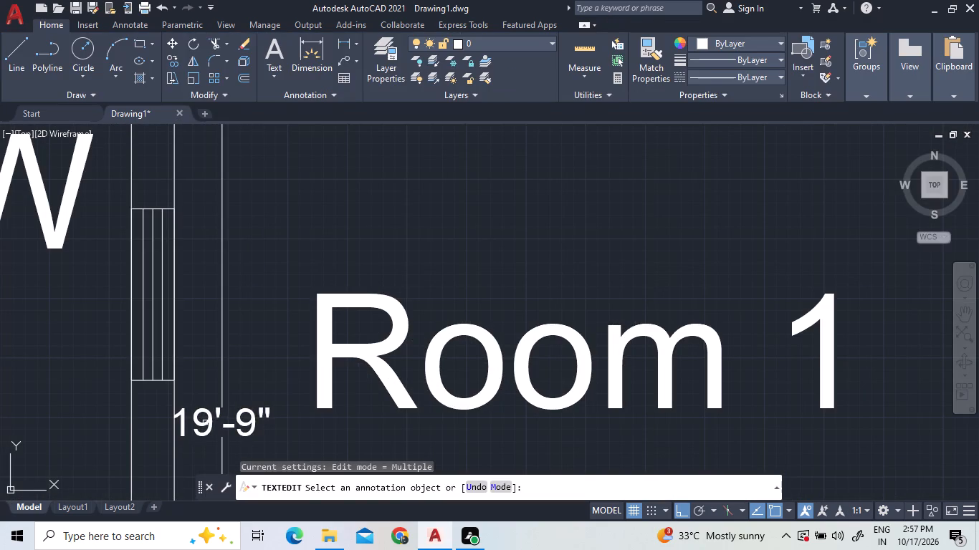
{"action": "double_click", "coordinate": [205, 421]}
{"action": "double_click", "coordinate": [205, 421]}
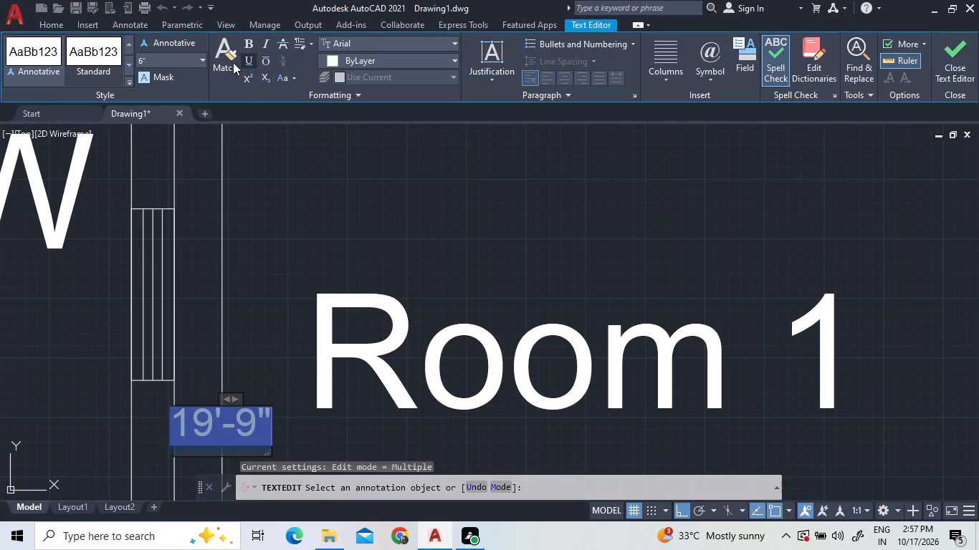
{"action": "left_click", "coordinate": [205, 60]}
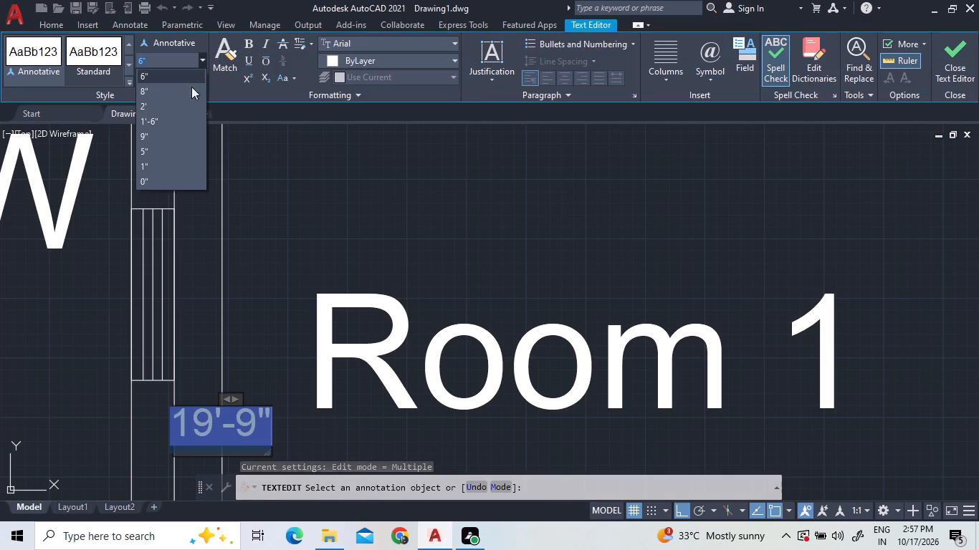
{"action": "left_click", "coordinate": [181, 117]}
{"action": "left_click", "coordinate": [291, 223]}
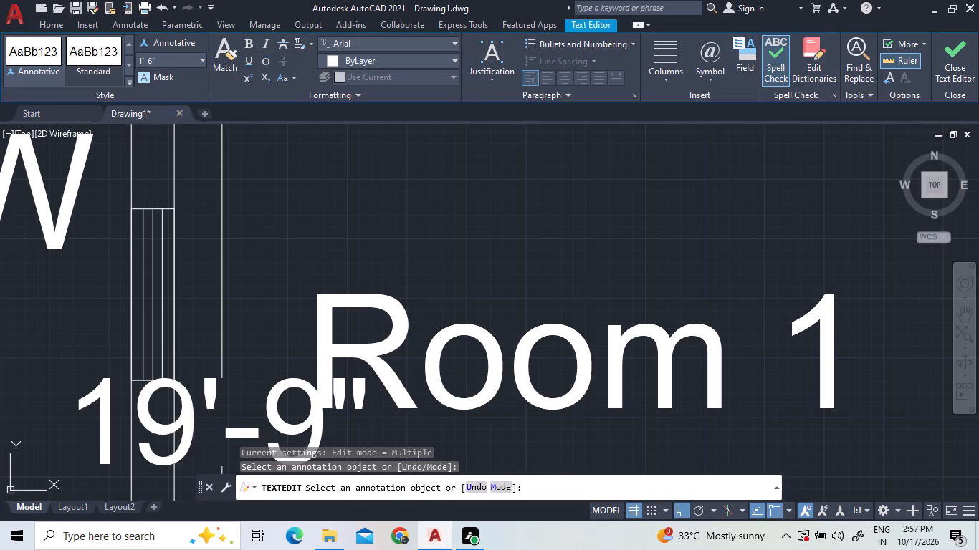
{"action": "scroll", "coordinate": [300, 218], "scroll_direction": "down", "scroll_amount": 6}
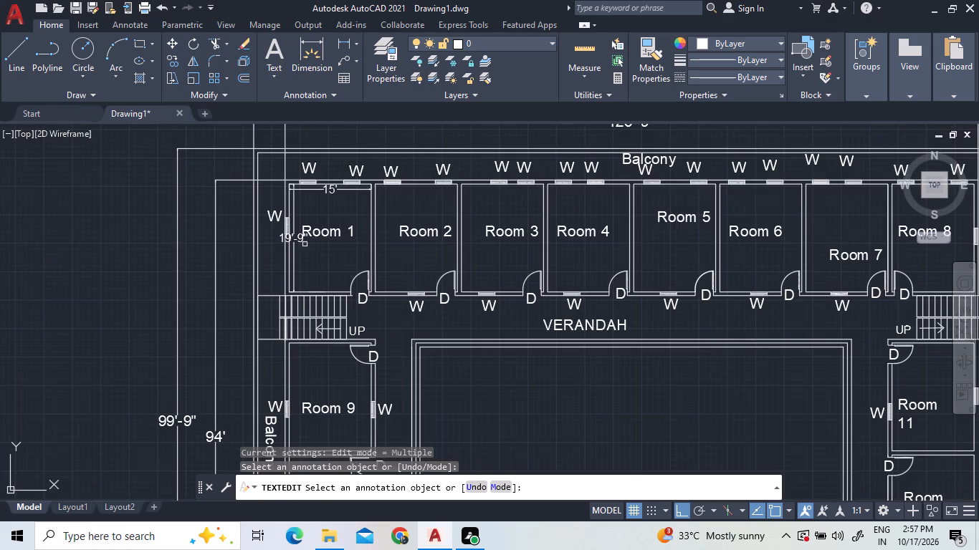
{"action": "scroll", "coordinate": [292, 222], "scroll_direction": "up", "scroll_amount": 4}
{"action": "right_click", "coordinate": [320, 241]}
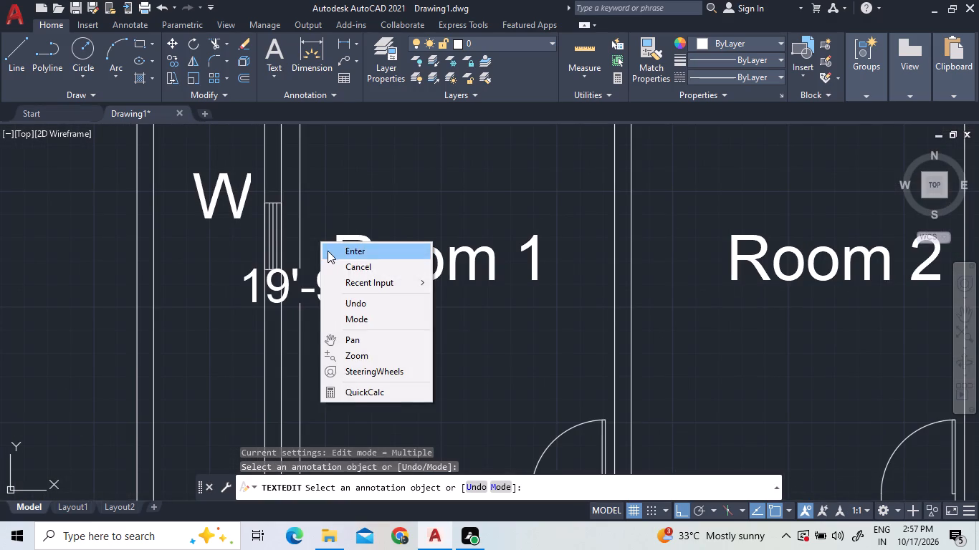
{"action": "left_click", "coordinate": [328, 251]}
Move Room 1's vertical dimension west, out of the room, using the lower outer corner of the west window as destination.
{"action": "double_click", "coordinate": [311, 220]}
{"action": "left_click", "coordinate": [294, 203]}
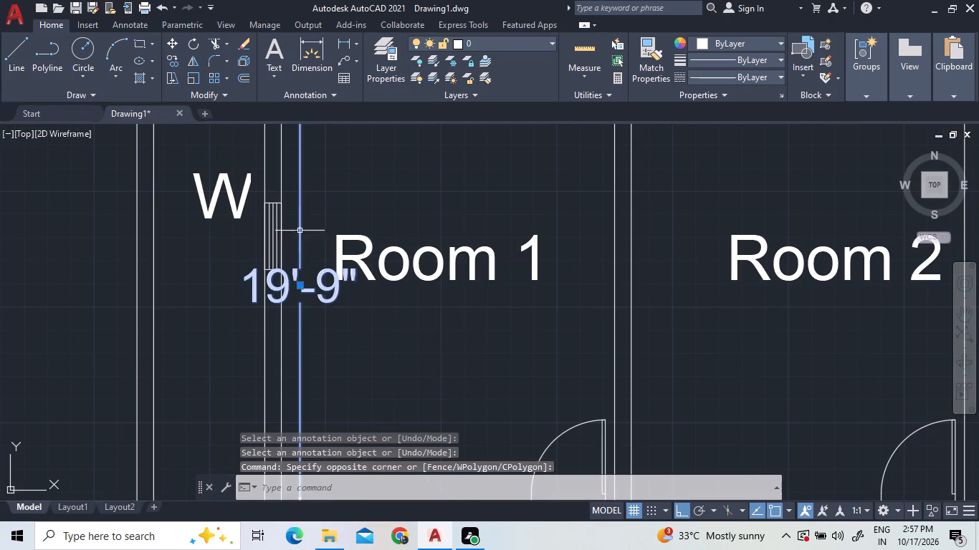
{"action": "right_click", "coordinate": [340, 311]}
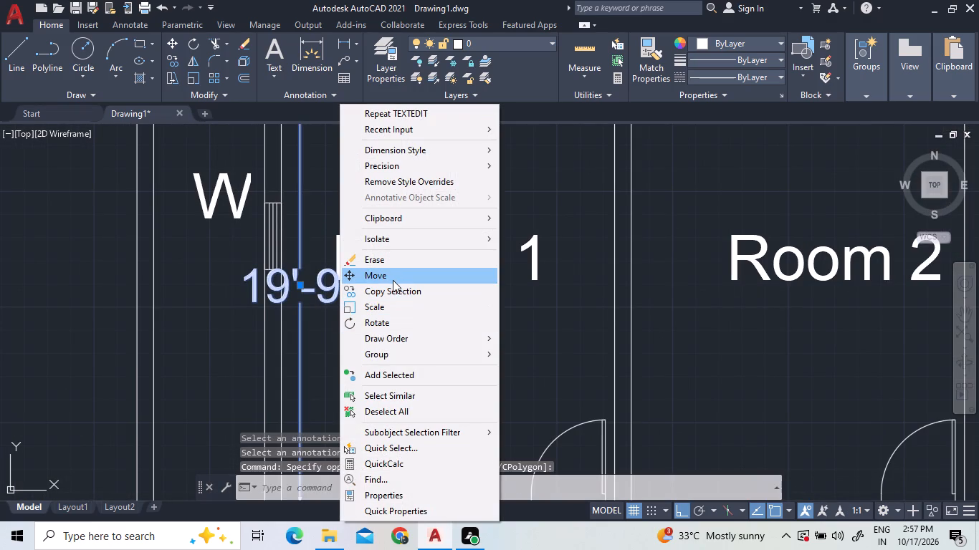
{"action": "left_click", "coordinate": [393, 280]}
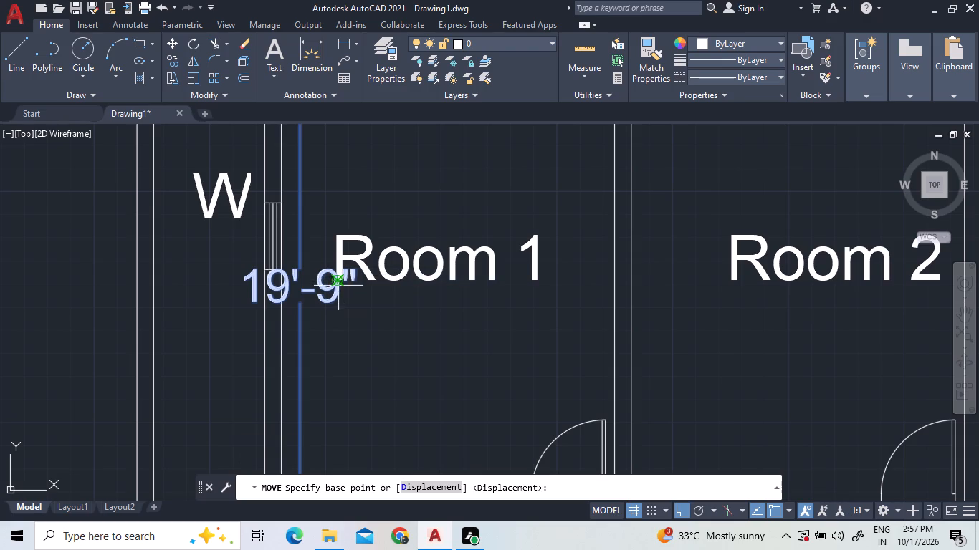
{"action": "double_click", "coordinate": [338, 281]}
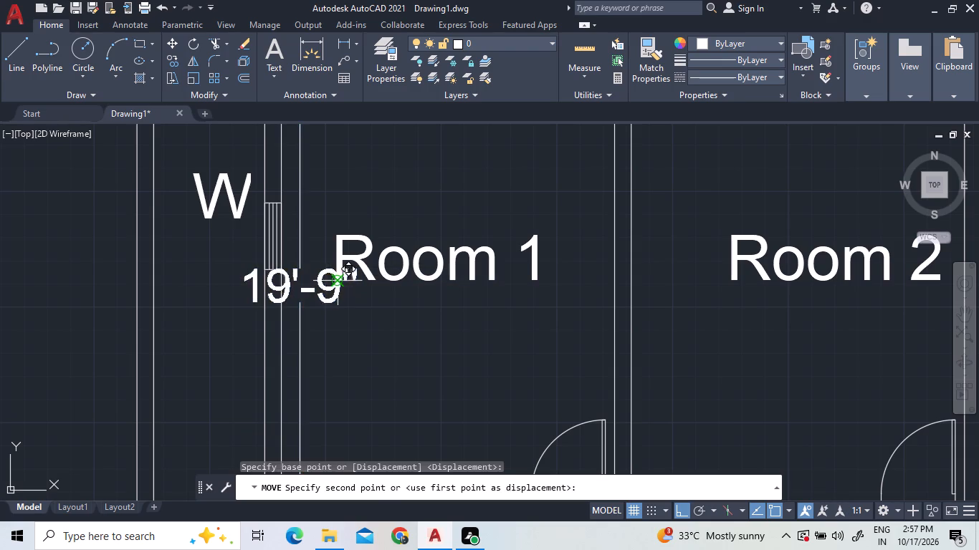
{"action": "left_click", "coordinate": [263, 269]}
Move Room 1's vertical dimension by its top endpoint onto the room's inner northwest corner.
{"action": "scroll", "coordinate": [267, 291], "scroll_direction": "down", "scroll_amount": 3}
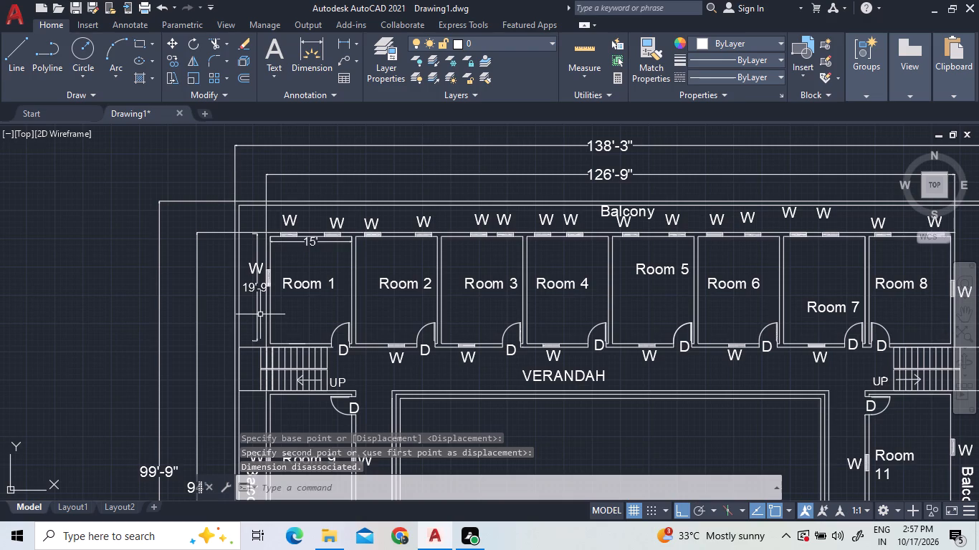
{"action": "scroll", "coordinate": [264, 264], "scroll_direction": "up", "scroll_amount": 3}
{"action": "left_click", "coordinate": [256, 199]}
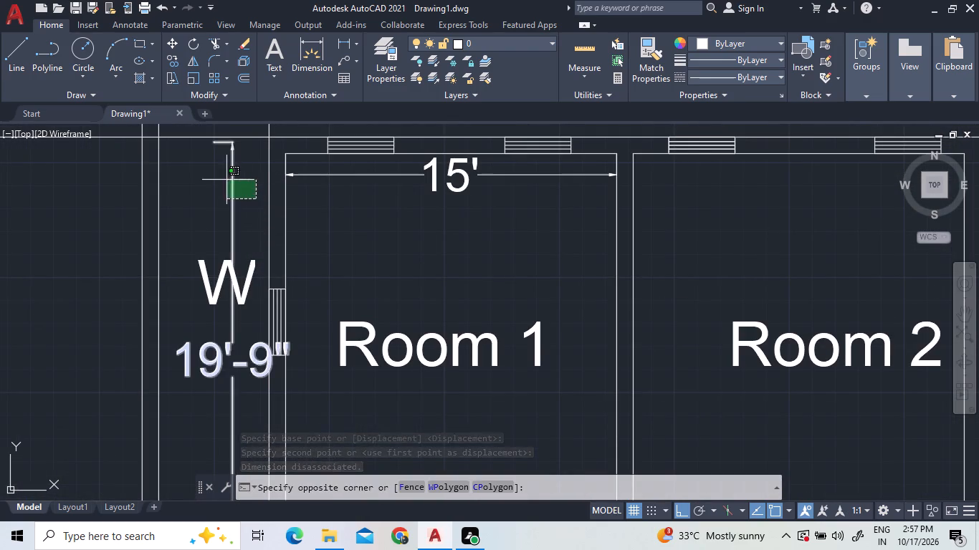
{"action": "double_click", "coordinate": [218, 178]}
{"action": "right_click", "coordinate": [218, 178]}
{"action": "left_click", "coordinate": [261, 270]}
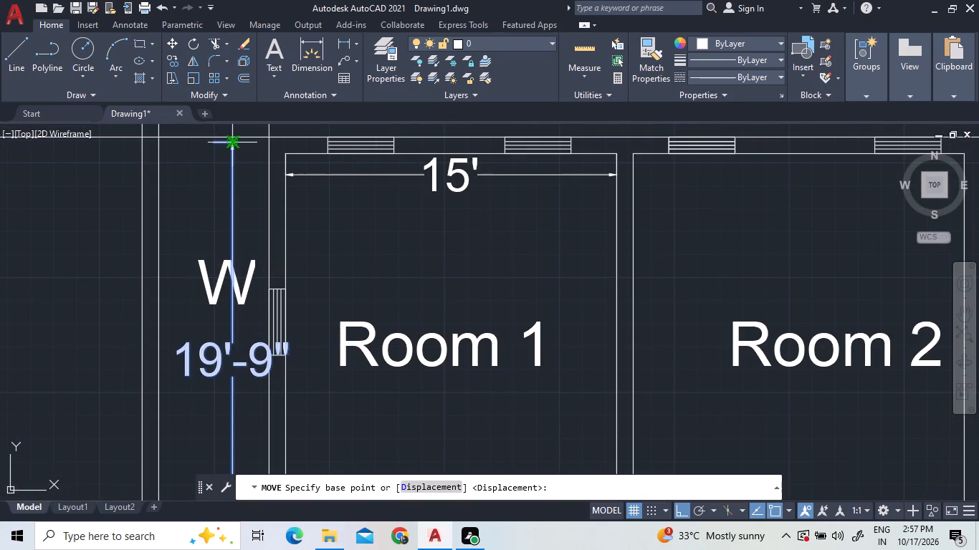
{"action": "left_click", "coordinate": [232, 142]}
{"action": "double_click", "coordinate": [283, 153]}
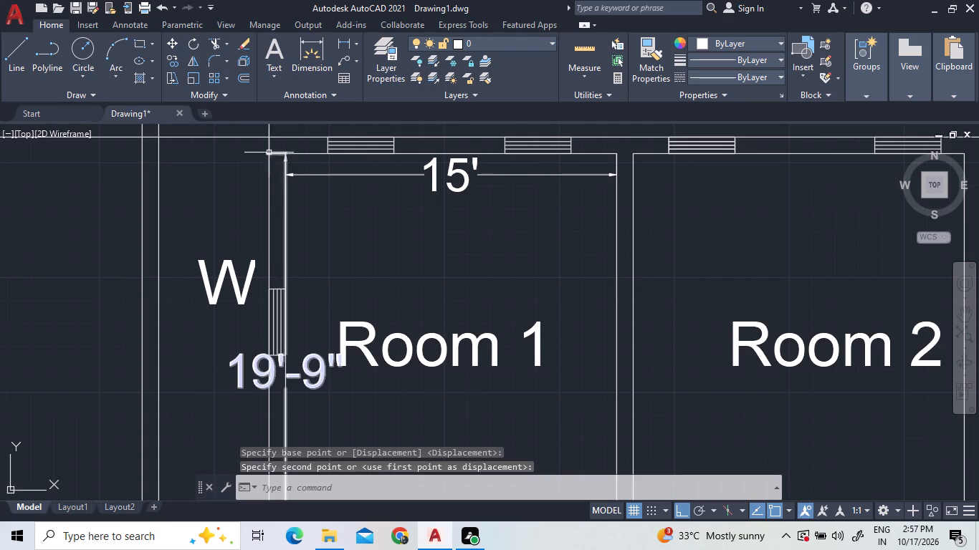
Add a wide multiline text box above the whole floor plan containing the title "school layout plan".
{"action": "scroll", "coordinate": [309, 171], "scroll_direction": "down", "scroll_amount": 3}
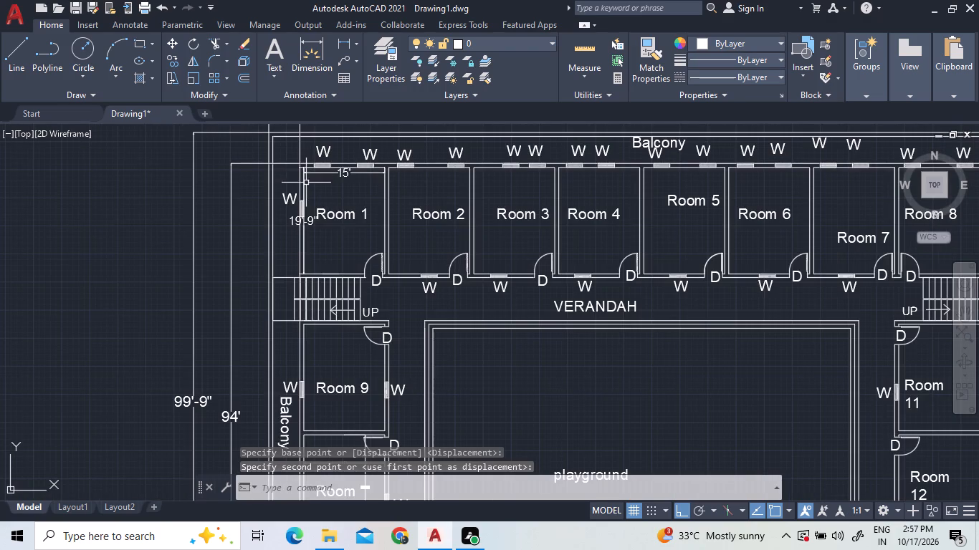
{"action": "scroll", "coordinate": [307, 238], "scroll_direction": "down", "scroll_amount": 1}
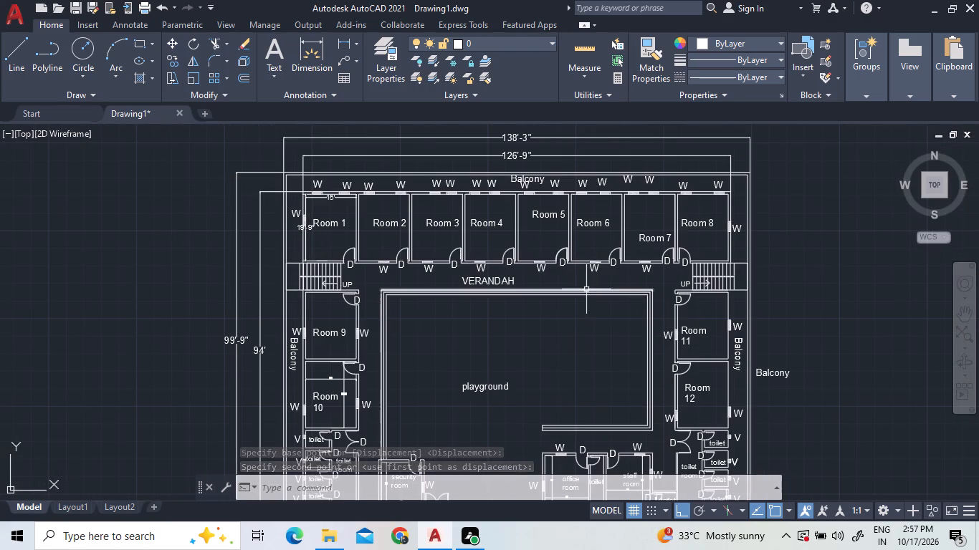
{"action": "scroll", "coordinate": [575, 298], "scroll_direction": "up", "scroll_amount": 1}
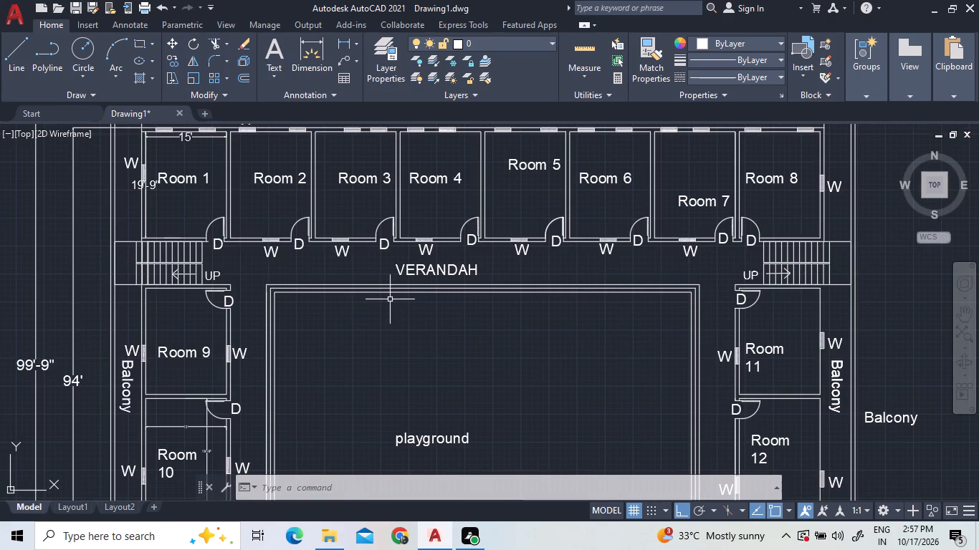
{"action": "scroll", "coordinate": [376, 297], "scroll_direction": "down", "scroll_amount": 2}
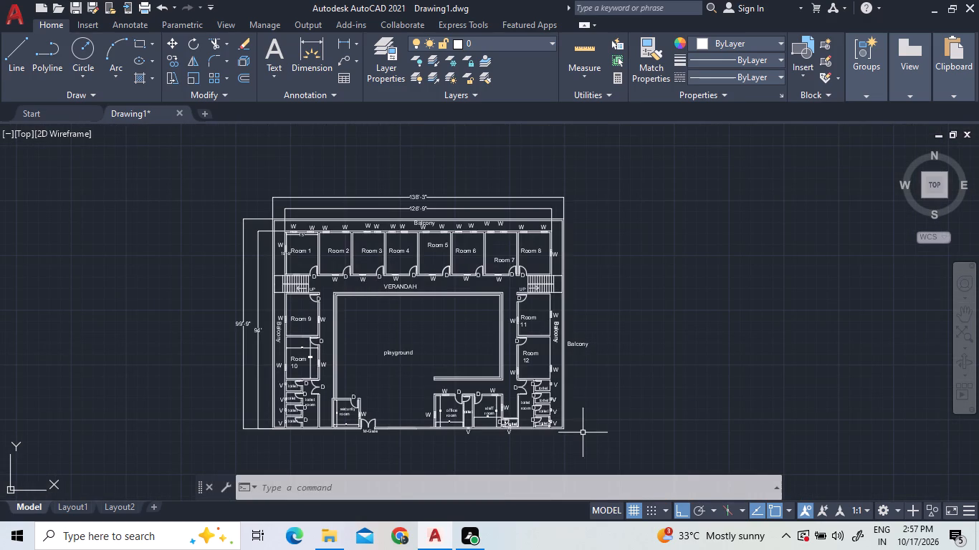
{"action": "left_click", "coordinate": [278, 42]}
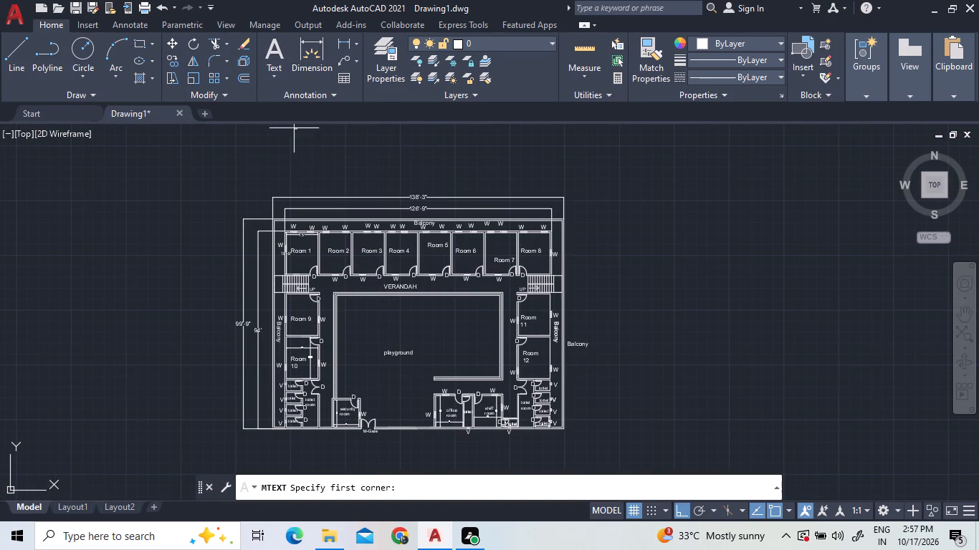
{"action": "double_click", "coordinate": [295, 137]}
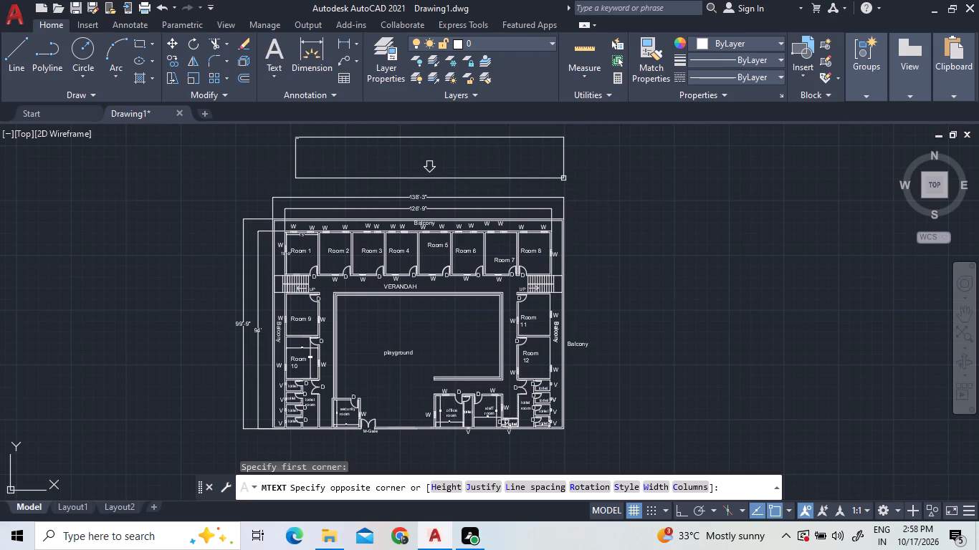
{"action": "left_click", "coordinate": [545, 170]}
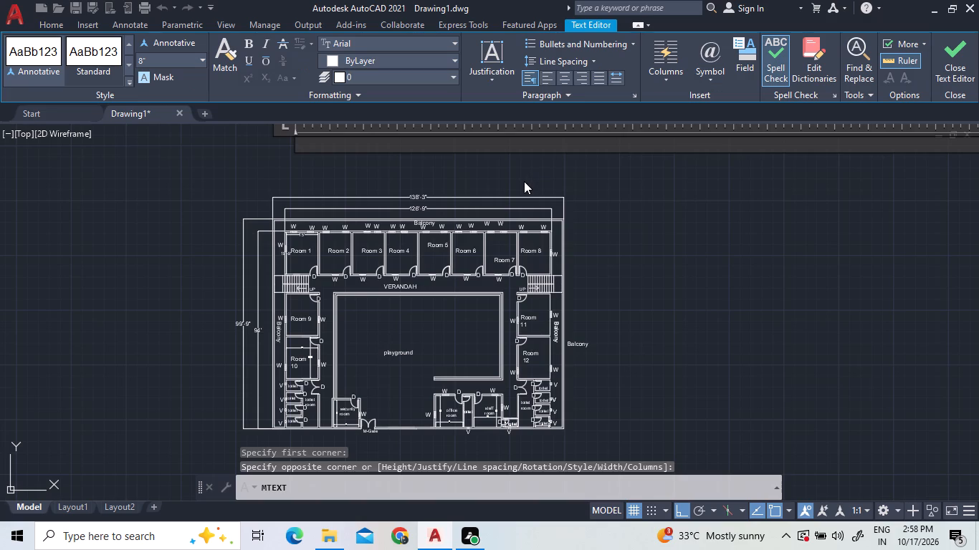
{"action": "type", "text": "school la"}
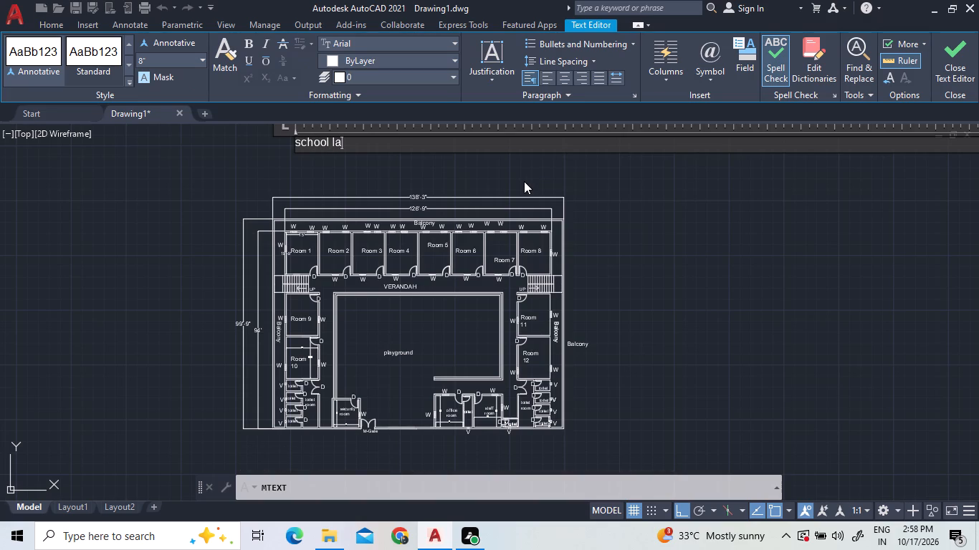
{"action": "key", "text": "y"}
{"action": "type", "text": "out"}
{"action": "key", "text": "space"}
{"action": "type", "text": "plan"}
Set the whole title's text height to 2' and finish the text.
{"action": "triple_click", "coordinate": [419, 137]}
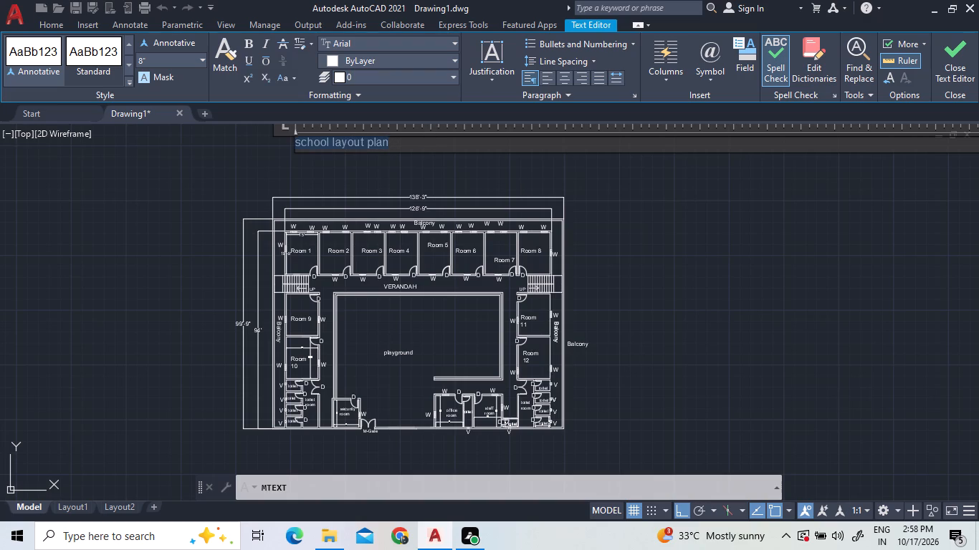
{"action": "left_click", "coordinate": [204, 62]}
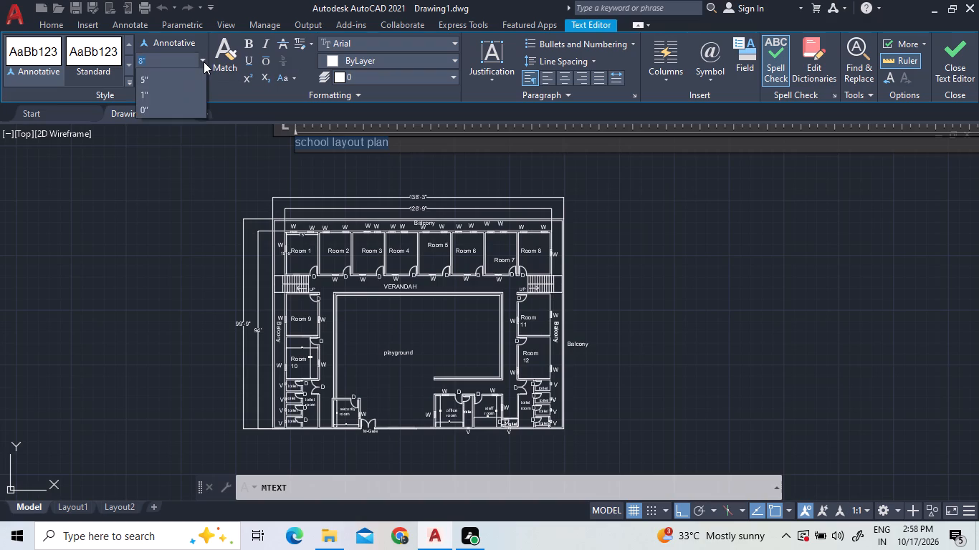
{"action": "left_click", "coordinate": [182, 100]}
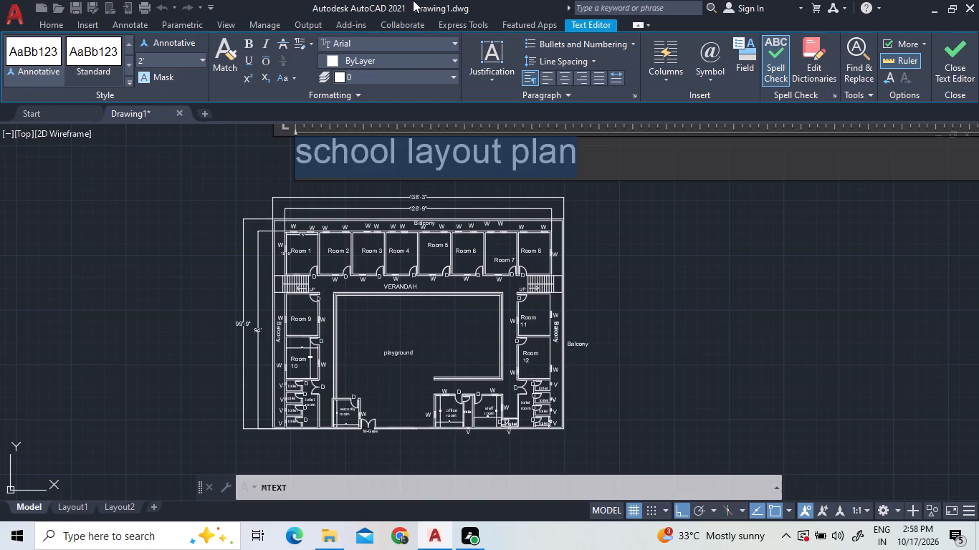
{"action": "left_click", "coordinate": [585, 212]}
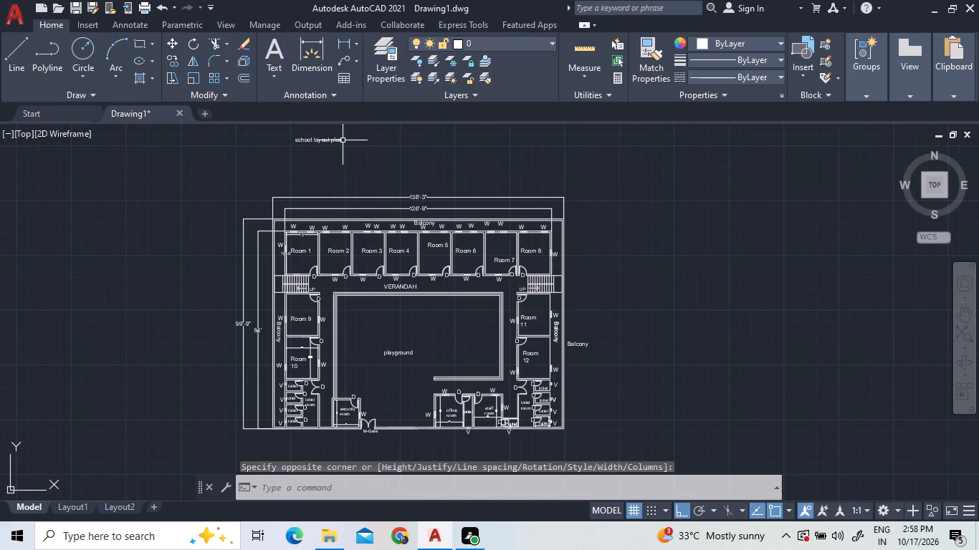
Reopen the "school layout plan" title for editing, set the whole text's height to 5', and finish the edit.
{"action": "double_click", "coordinate": [337, 140]}
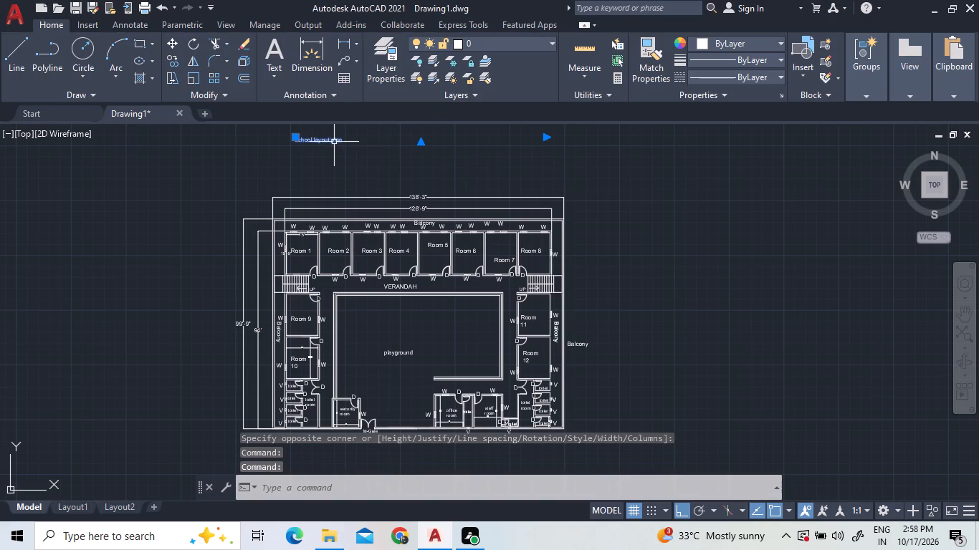
{"action": "left_click", "coordinate": [334, 142]}
{"action": "left_click", "coordinate": [334, 142]}
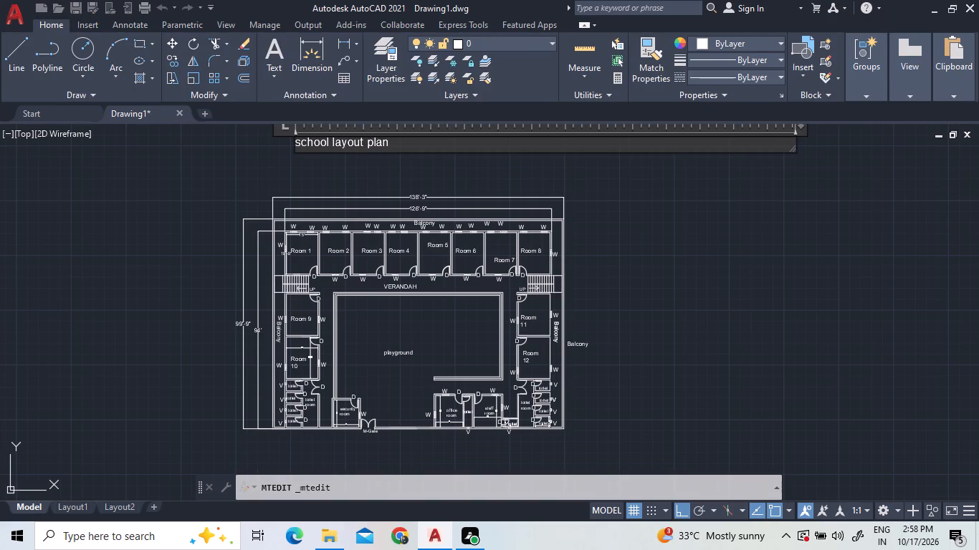
{"action": "double_click", "coordinate": [334, 142]}
{"action": "double_click", "coordinate": [334, 142]}
{"action": "triple_click", "coordinate": [334, 142]}
{"action": "triple_click", "coordinate": [334, 142]}
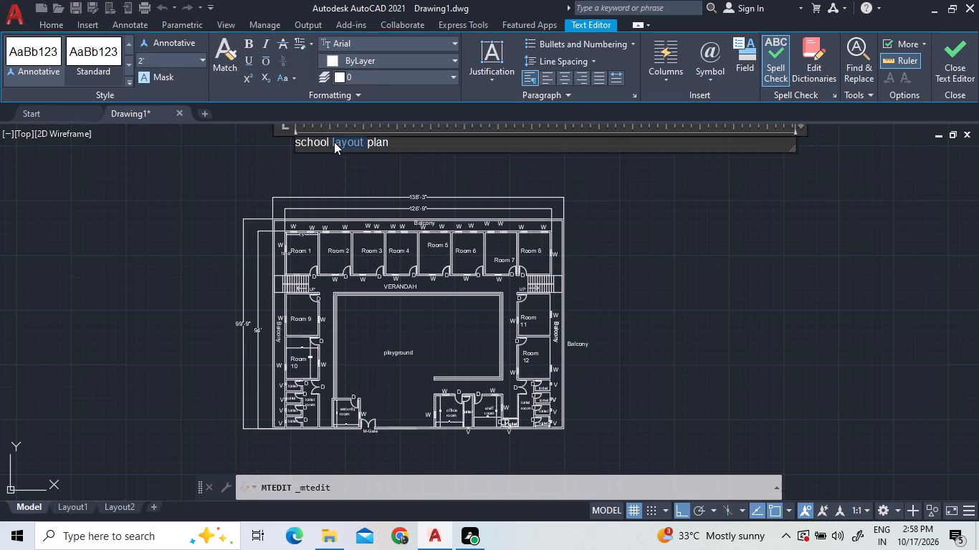
{"action": "left_click", "coordinate": [334, 142]}
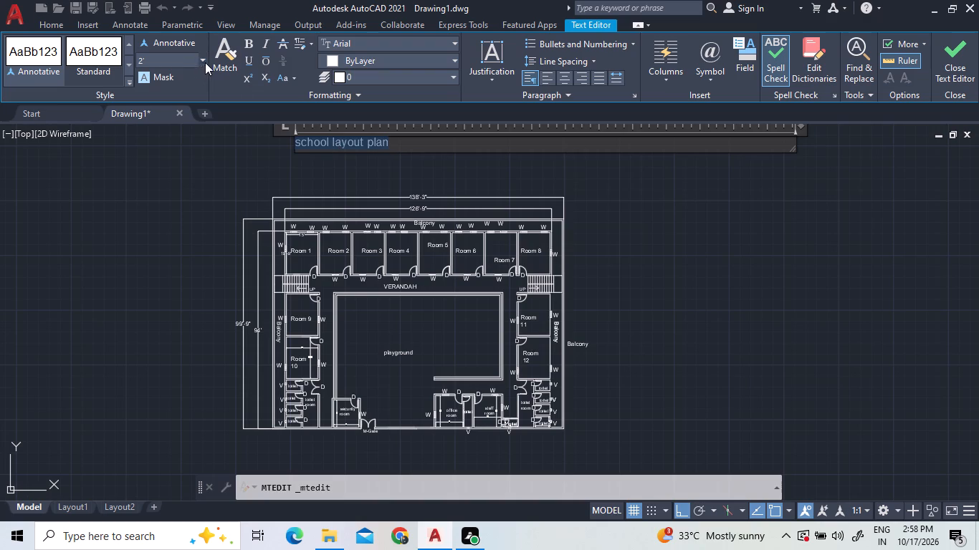
{"action": "left_click", "coordinate": [186, 58]}
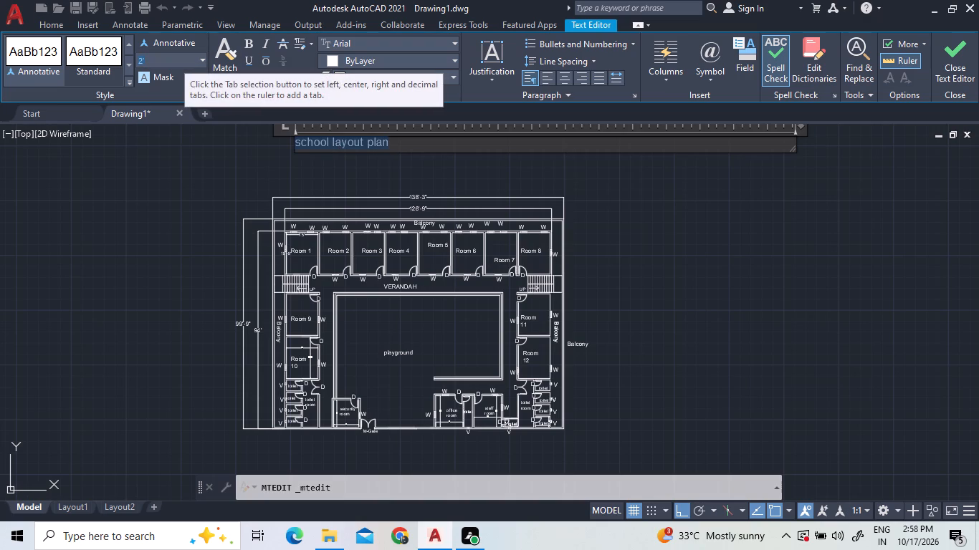
{"action": "type", "text": "5'"}
{"action": "key", "text": "Return"}
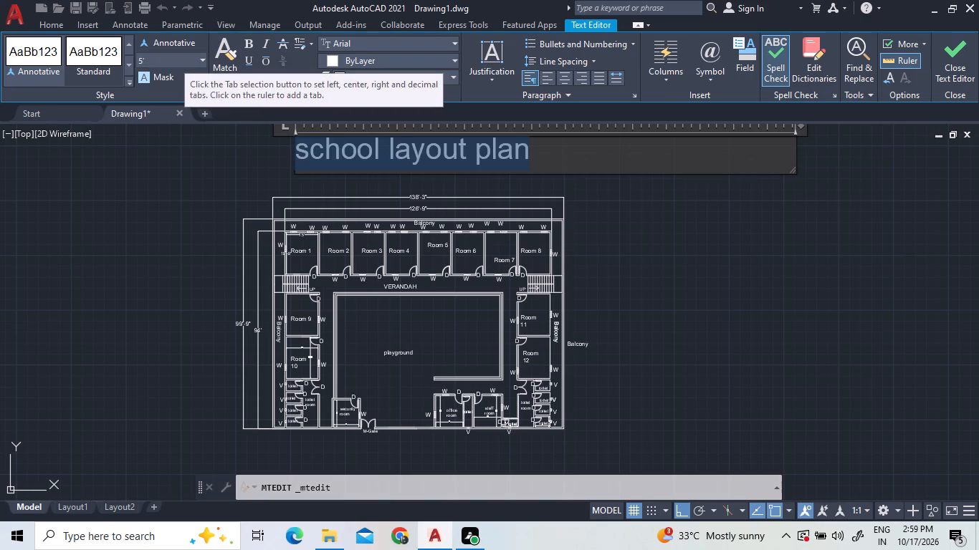
{"action": "left_click", "coordinate": [268, 160]}
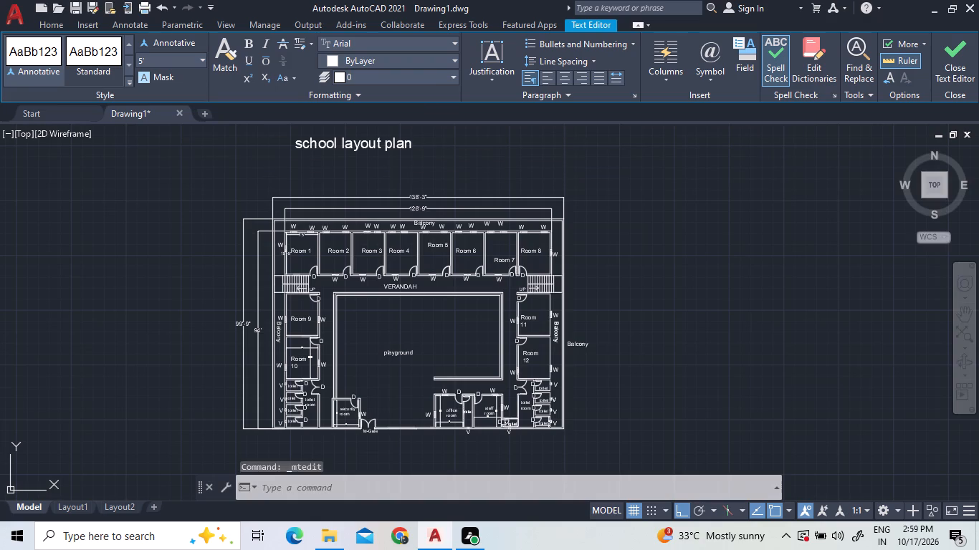
Move the "school layout plan" title horizontally east so it sits roughly centred over the floor plan.
{"action": "left_click", "coordinate": [357, 143]}
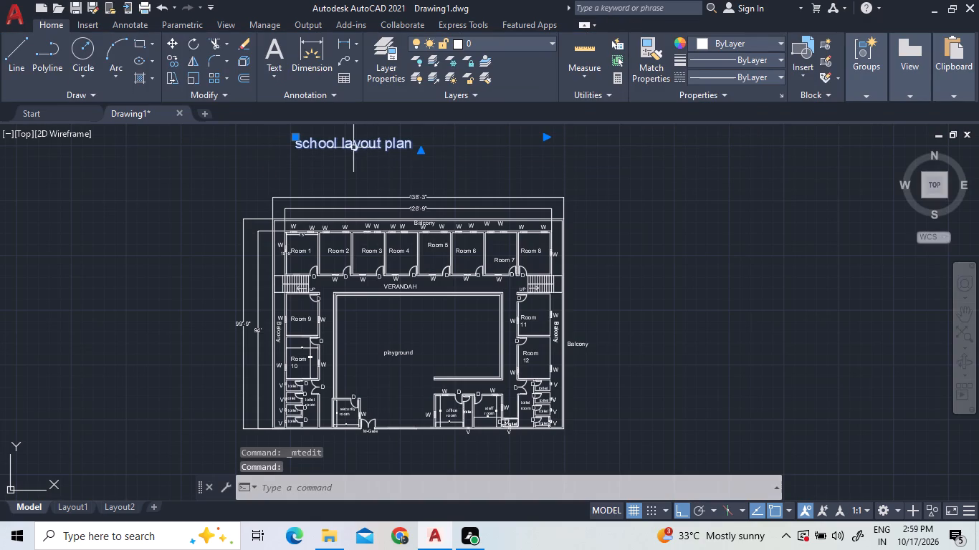
{"action": "right_click", "coordinate": [353, 148]}
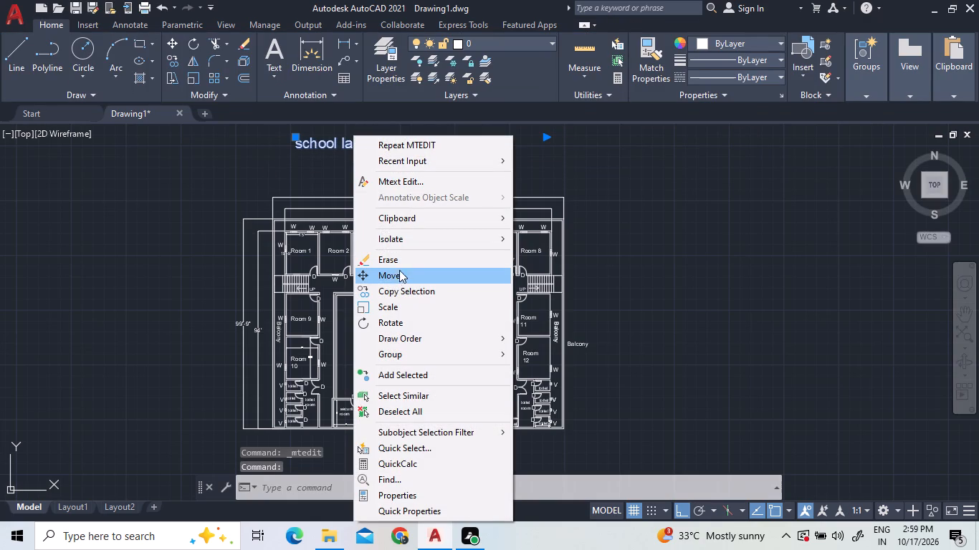
{"action": "left_click", "coordinate": [400, 273]}
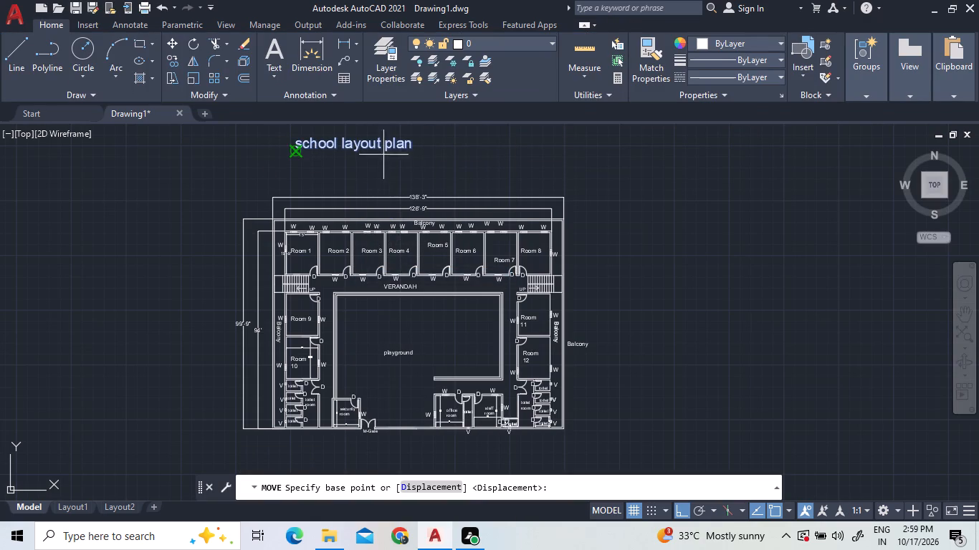
{"action": "double_click", "coordinate": [384, 149]}
{"action": "left_click", "coordinate": [373, 174]}
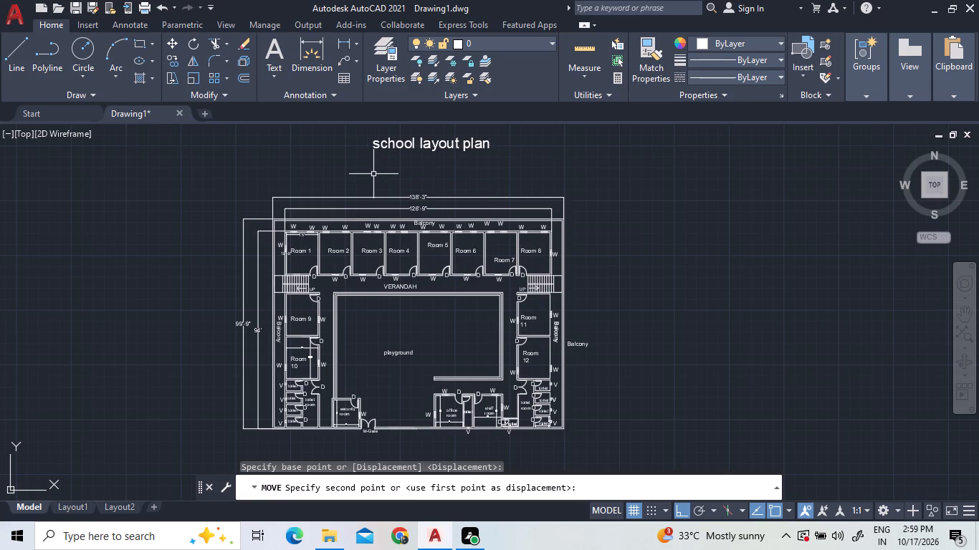
Move the title down with ortho off, placing it centrally just above the 138'-3" overall dimension.
{"action": "left_click", "coordinate": [421, 146]}
{"action": "right_click", "coordinate": [421, 146]}
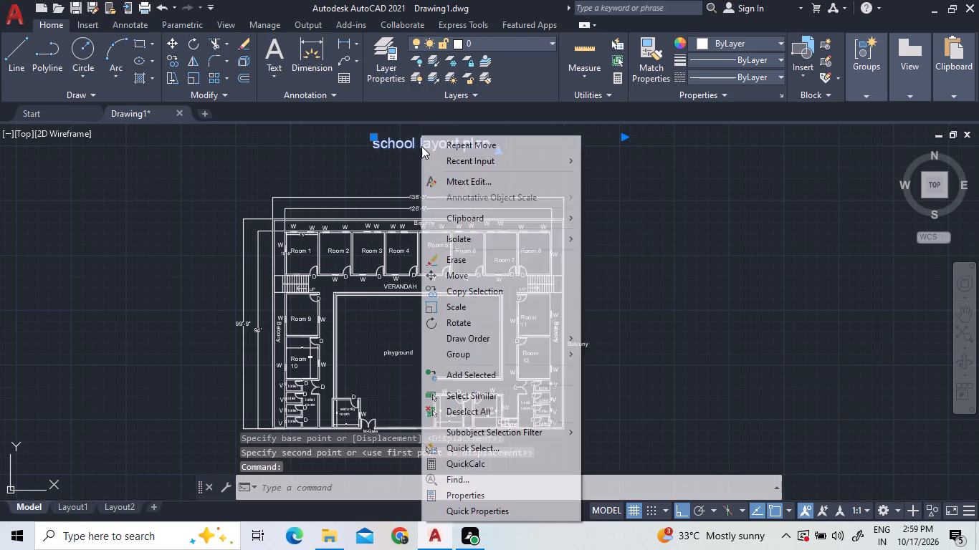
{"action": "left_click", "coordinate": [452, 276]}
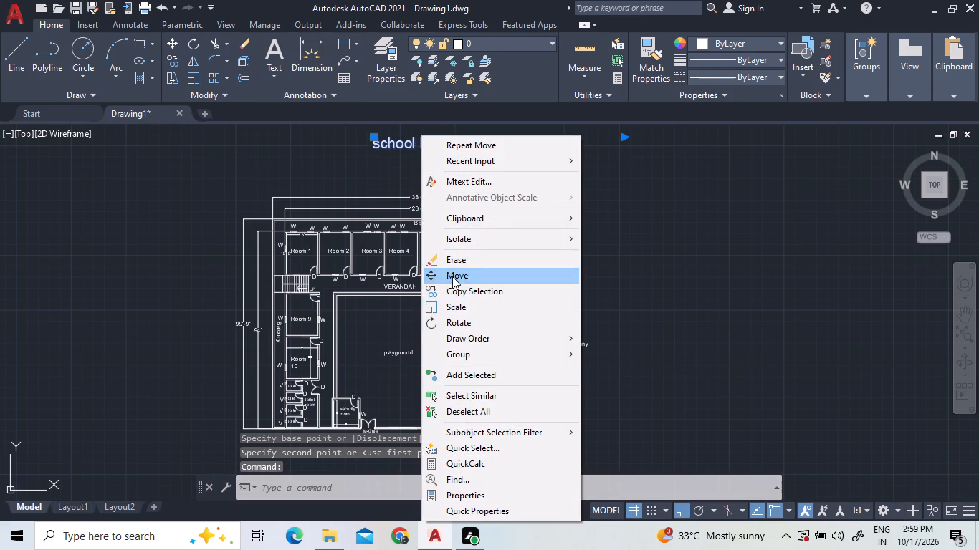
{"action": "left_click", "coordinate": [436, 149]}
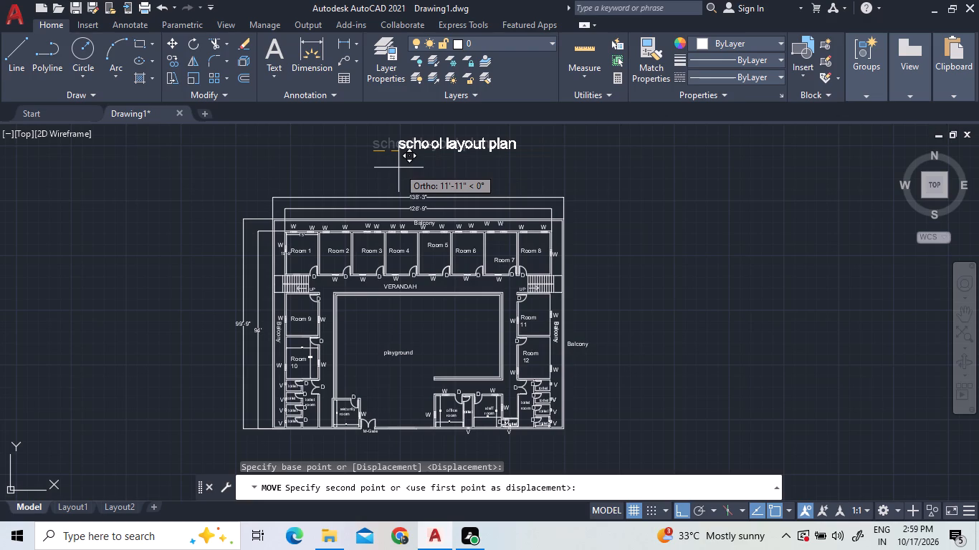
{"action": "key", "text": "F8"}
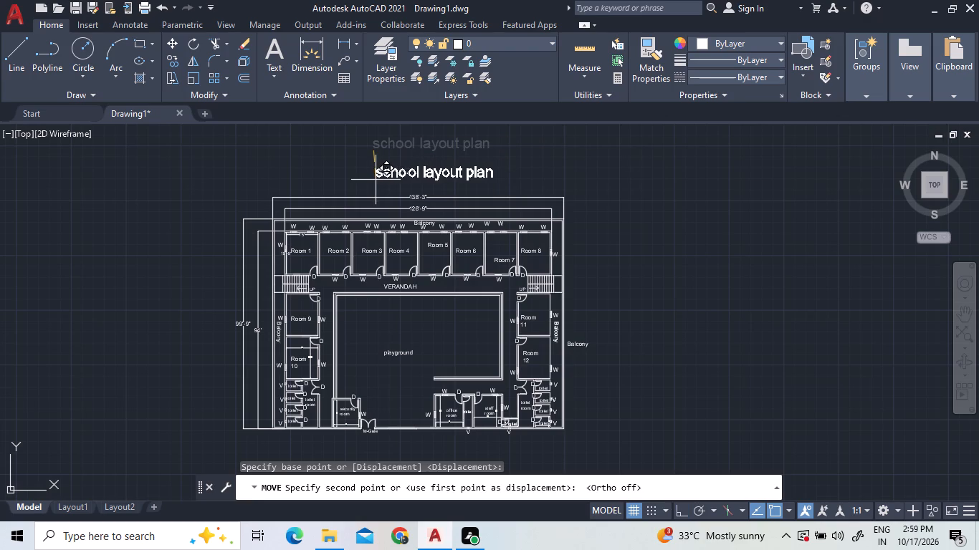
{"action": "left_click", "coordinate": [379, 188]}
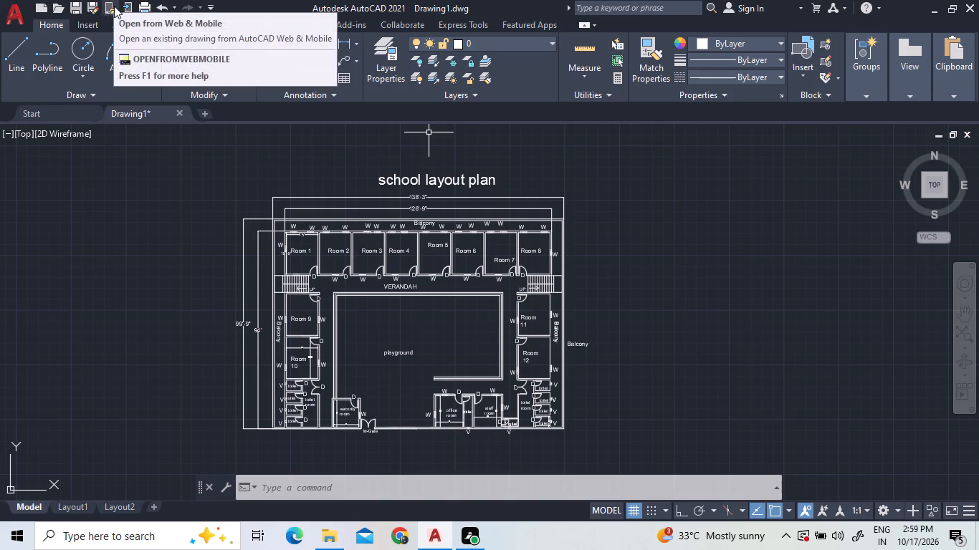
Save the drawing as "17 oct mrng" in the AUTOCAD folder on New Volume (H:).
{"action": "left_click", "coordinate": [78, 14]}
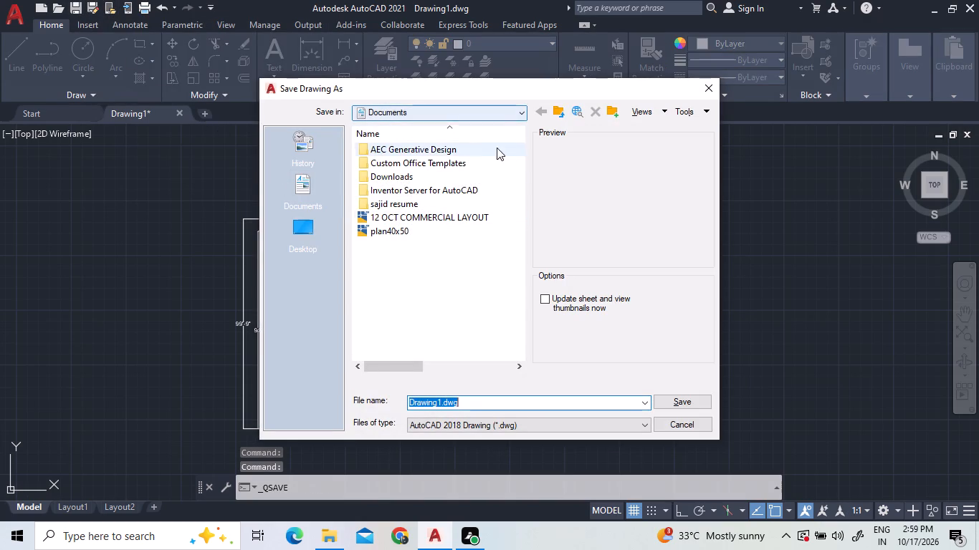
{"action": "left_click", "coordinate": [487, 110]}
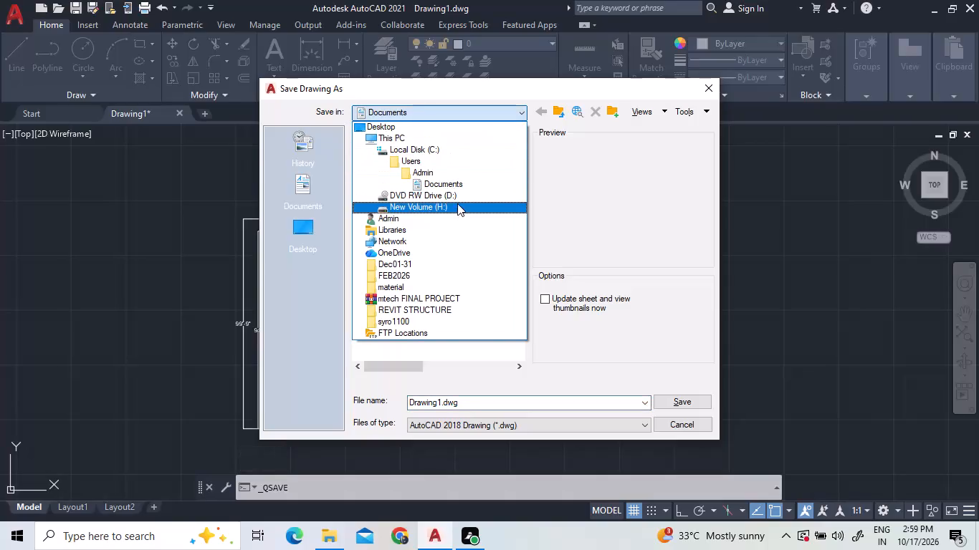
{"action": "left_click", "coordinate": [457, 203]}
{"action": "double_click", "coordinate": [433, 181]}
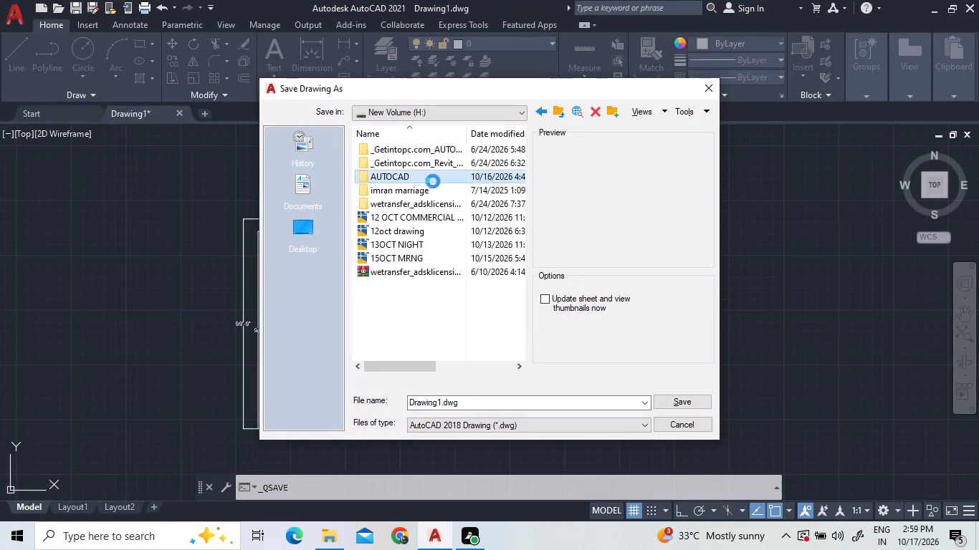
{"action": "left_click", "coordinate": [472, 401]}
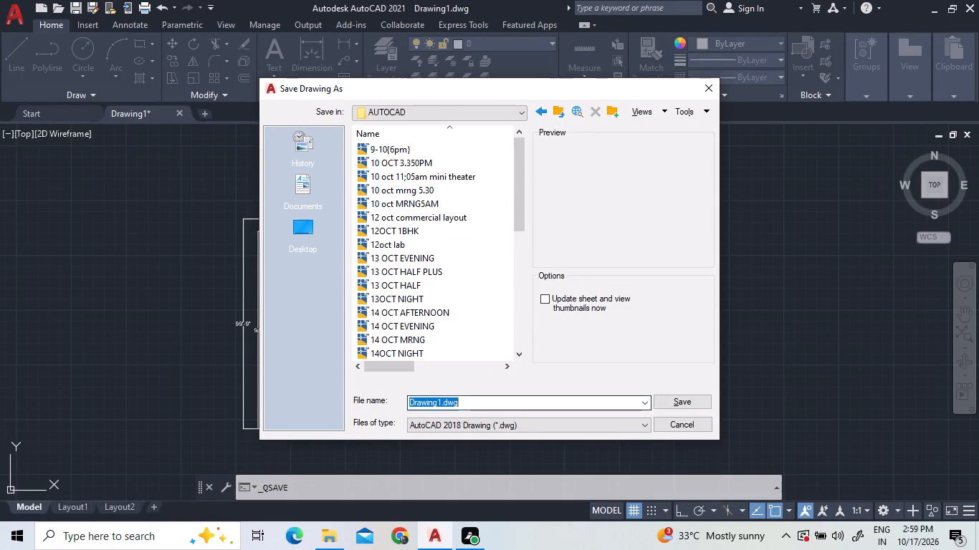
{"action": "type", "text": "17"}
{"action": "key", "text": "space"}
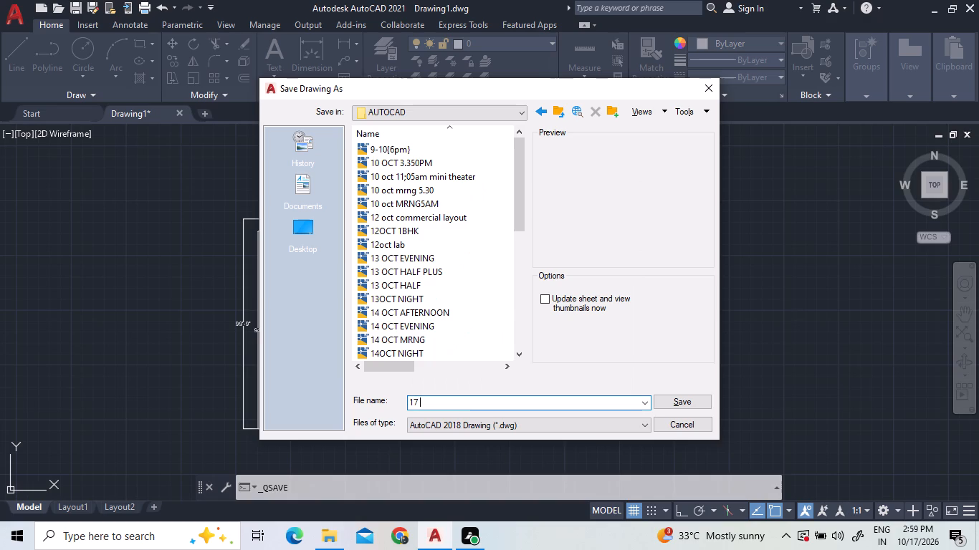
{"action": "type", "text": "oct"}
{"action": "key", "text": "space"}
{"action": "type", "text": "mrng"}
{"action": "key", "text": "Return"}
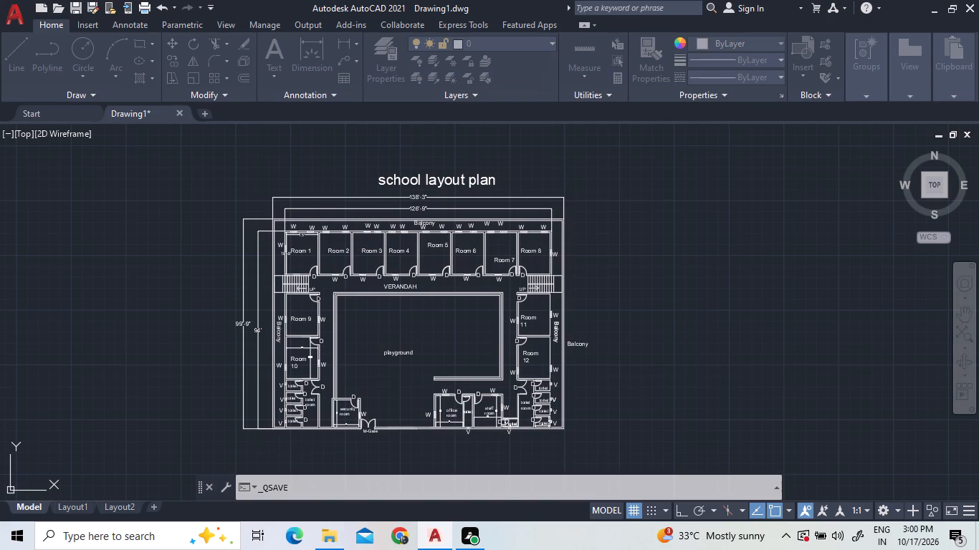